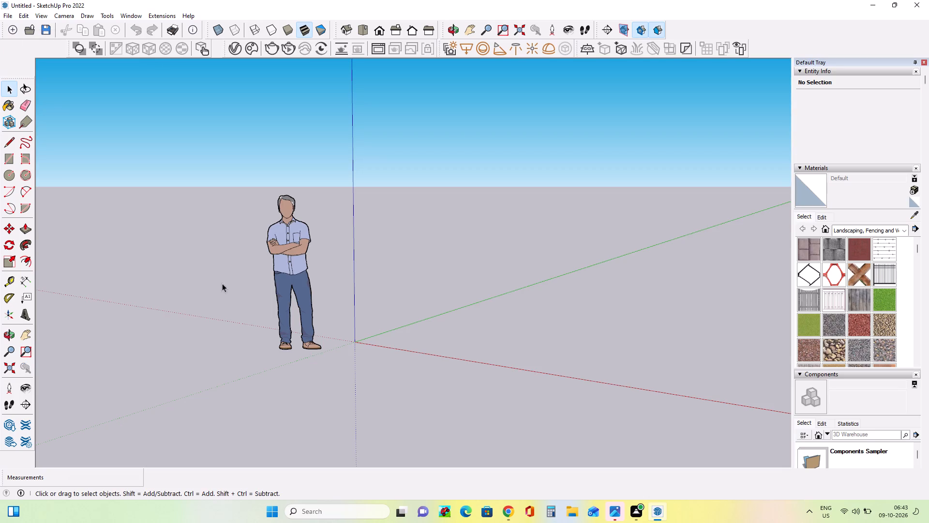
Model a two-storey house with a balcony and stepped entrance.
Import the image "Modern Urban Façade with Stone Cladding" from the Desktop and place it upright near the origin, about 6' 8" wide.
{"action": "middle_click_drag", "start_coordinate": [202, 360], "coordinate": [363, 348]}
{"action": "scroll", "coordinate": [363, 347], "scroll_direction": "down", "scroll_amount": 1}
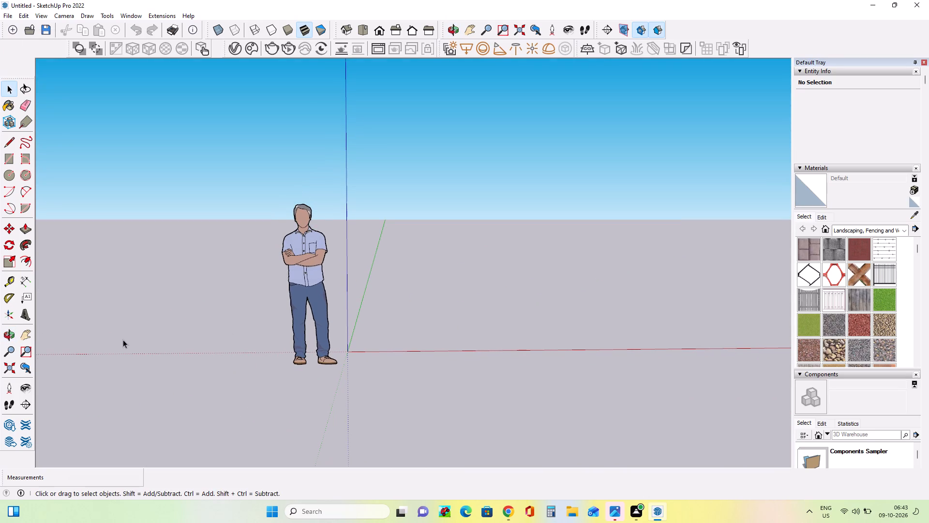
{"action": "left_click", "coordinate": [30, 341]}
{"action": "left_click_drag", "start_coordinate": [406, 350], "coordinate": [242, 402]}
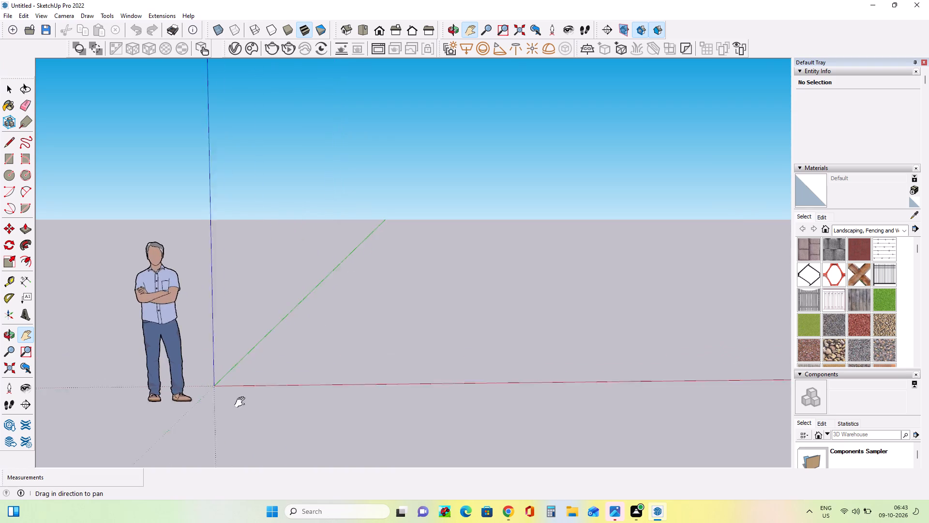
{"action": "left_click_drag", "start_coordinate": [242, 402], "coordinate": [228, 424]}
{"action": "middle_click_drag", "start_coordinate": [611, 369], "coordinate": [621, 388]}
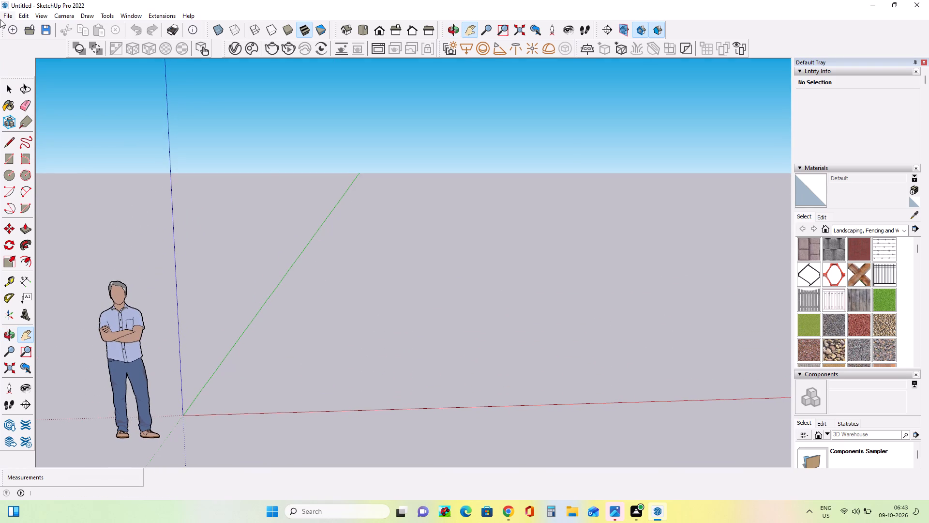
{"action": "left_click", "coordinate": [6, 14]}
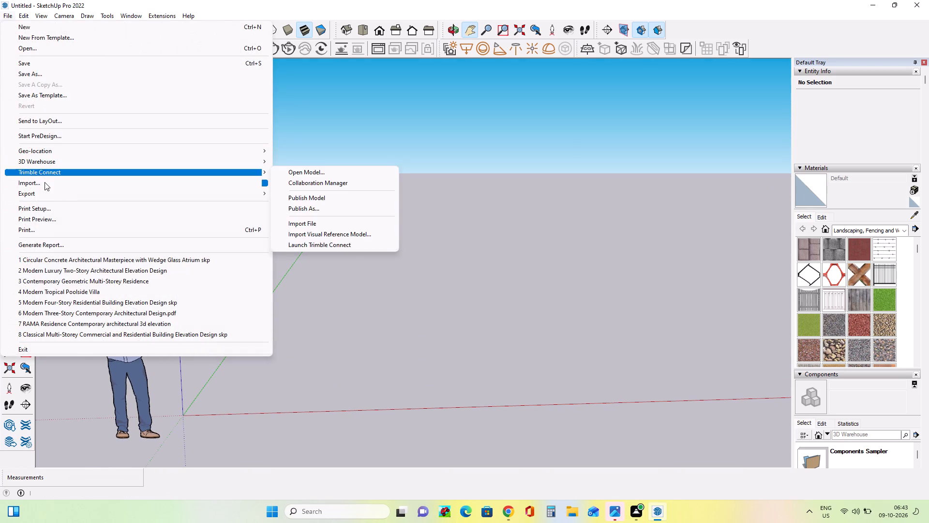
{"action": "left_click", "coordinate": [45, 182]}
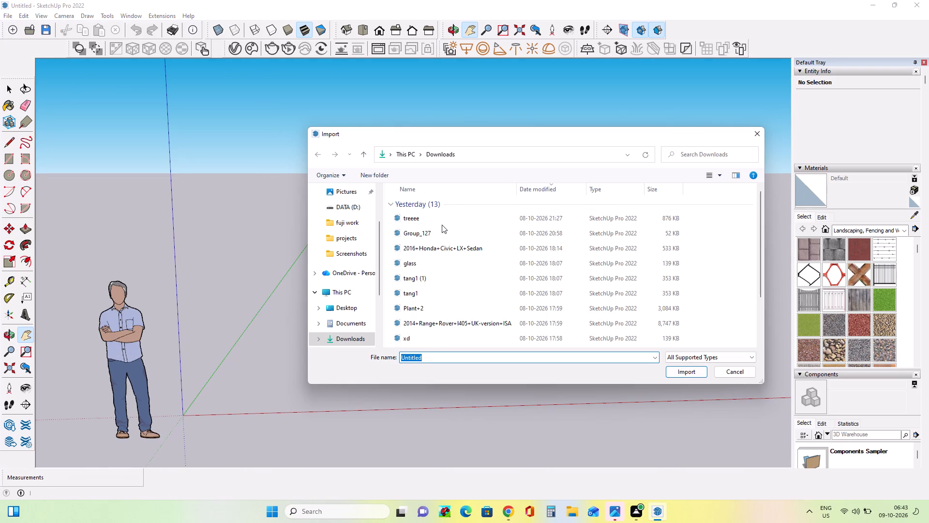
{"action": "left_click", "coordinate": [355, 309]}
{"action": "left_click", "coordinate": [469, 287]}
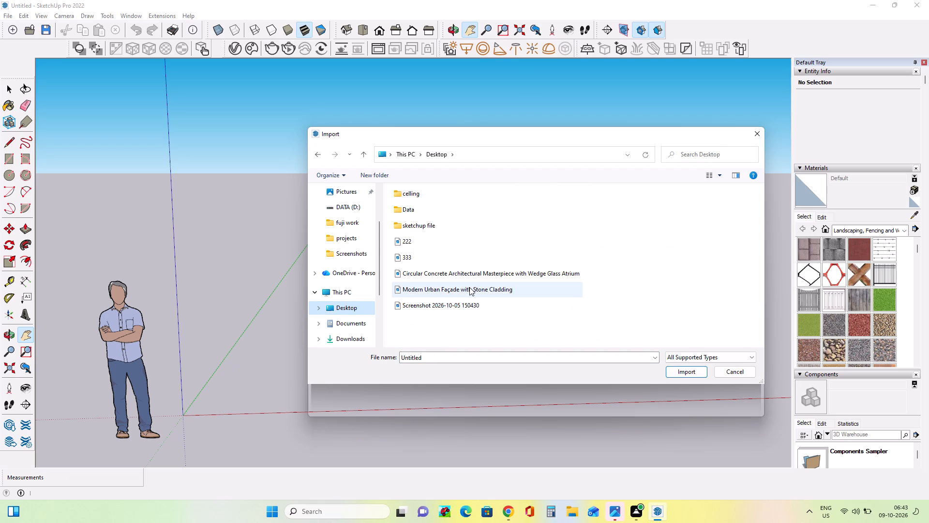
{"action": "left_click", "coordinate": [688, 403]}
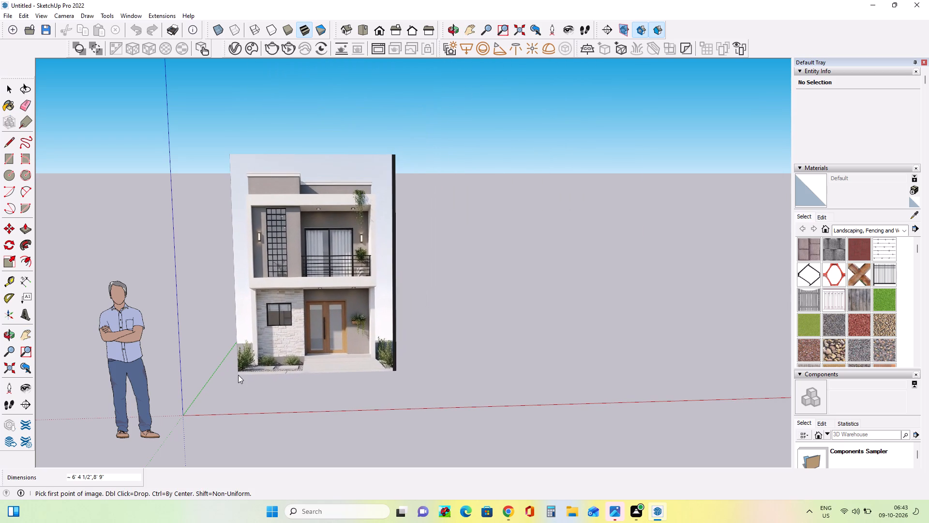
{"action": "left_click", "coordinate": [239, 371]}
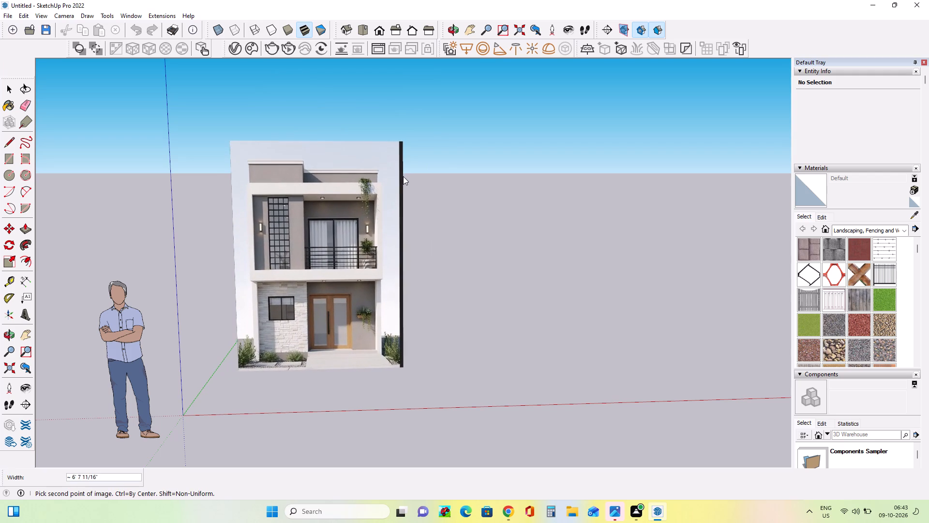
{"action": "left_click", "coordinate": [403, 176]}
Scale the façade image non-uniformly, by about 1.27 in height and about 1.60 in width.
{"action": "scroll", "coordinate": [571, 298], "scroll_direction": "down", "scroll_amount": 3}
{"action": "middle_click_drag", "start_coordinate": [604, 318], "coordinate": [637, 321]}
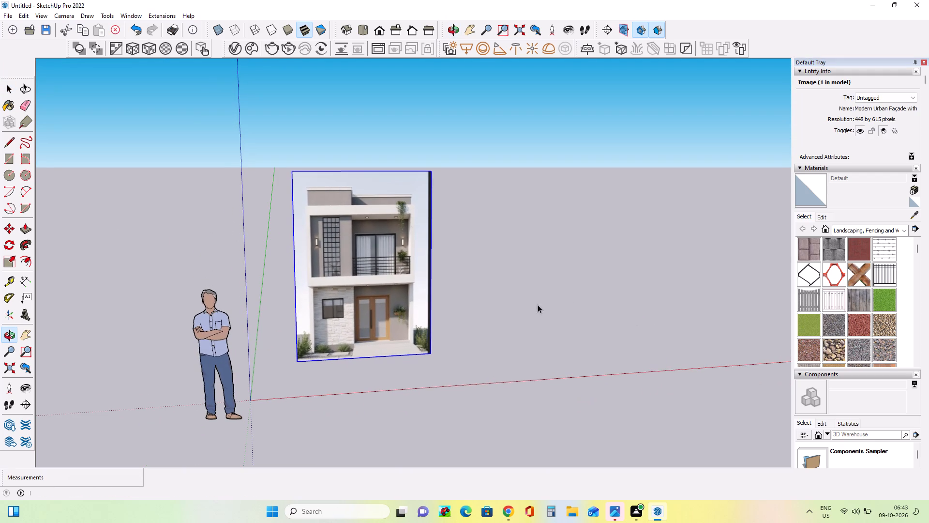
{"action": "left_click", "coordinate": [25, 336]}
{"action": "left_click_drag", "start_coordinate": [511, 271], "coordinate": [362, 327]}
{"action": "scroll", "coordinate": [198, 383], "scroll_direction": "up", "scroll_amount": 4}
{"action": "middle_click_drag", "start_coordinate": [203, 383], "coordinate": [203, 362]}
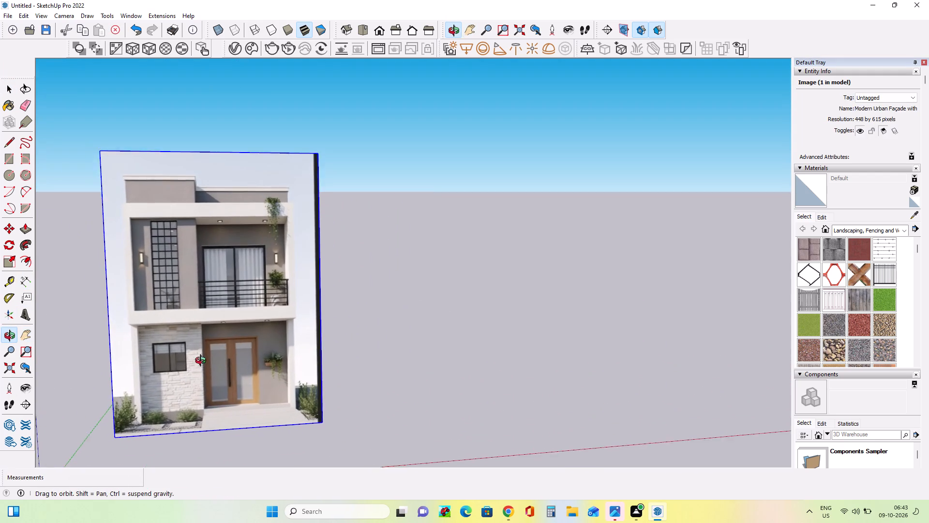
{"action": "middle_click_drag", "start_coordinate": [203, 362], "coordinate": [205, 342]}
{"action": "left_click", "coordinate": [6, 263]}
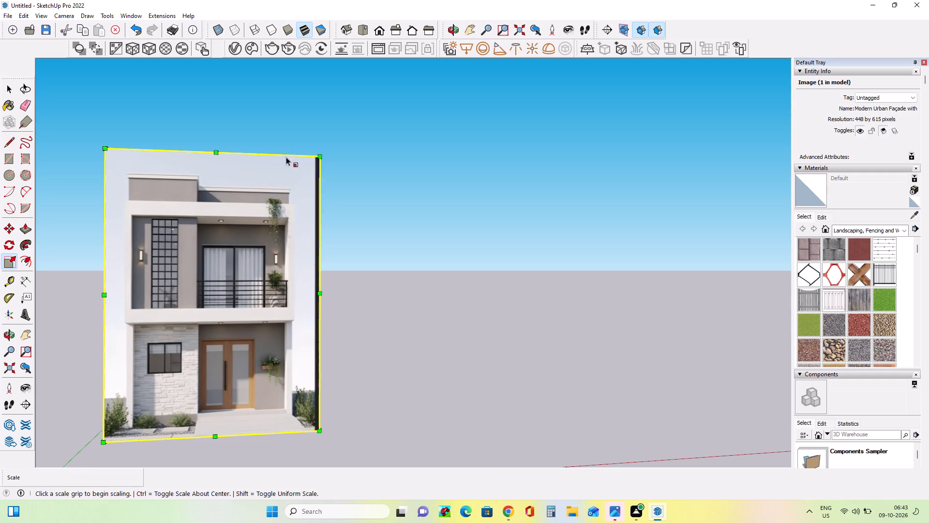
{"action": "left_click_drag", "start_coordinate": [216, 149], "coordinate": [230, 79]}
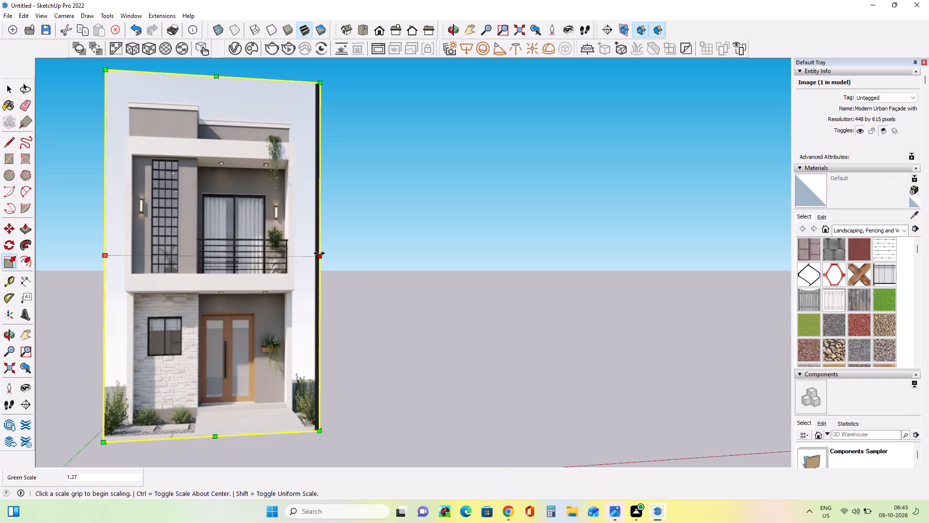
{"action": "left_click_drag", "start_coordinate": [319, 253], "coordinate": [435, 281]}
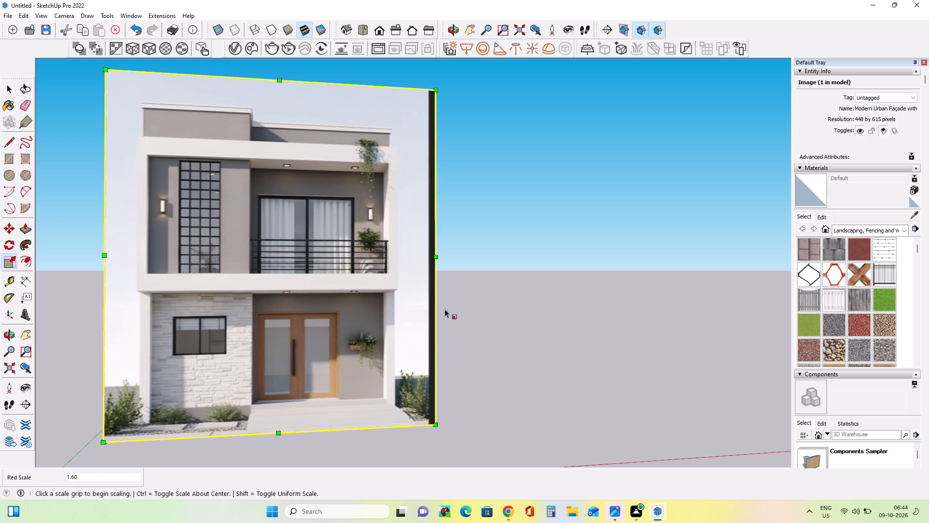
Examine the façade image closely, including the balcony, grid window, entrance door, stone-clad wall and overall proportions.
{"action": "scroll", "coordinate": [227, 392], "scroll_direction": "up", "scroll_amount": 4}
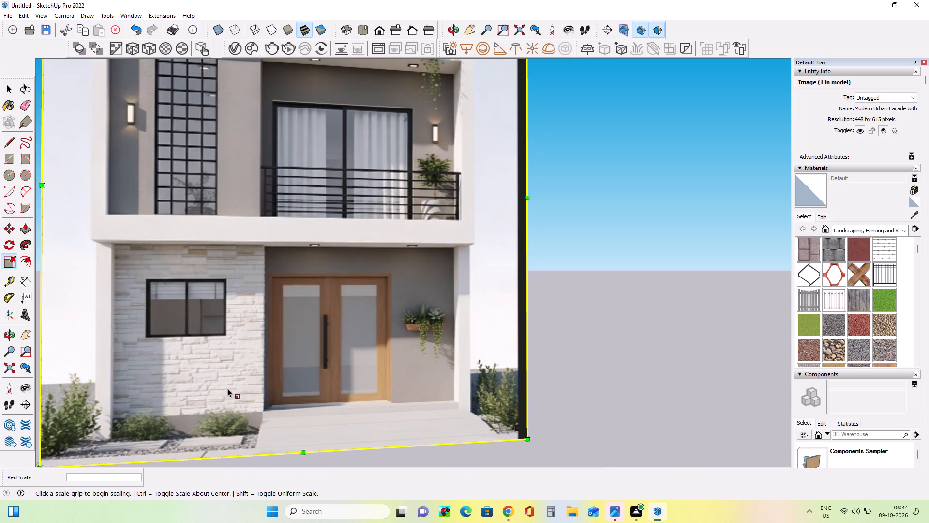
{"action": "scroll", "coordinate": [240, 280], "scroll_direction": "down", "scroll_amount": 1}
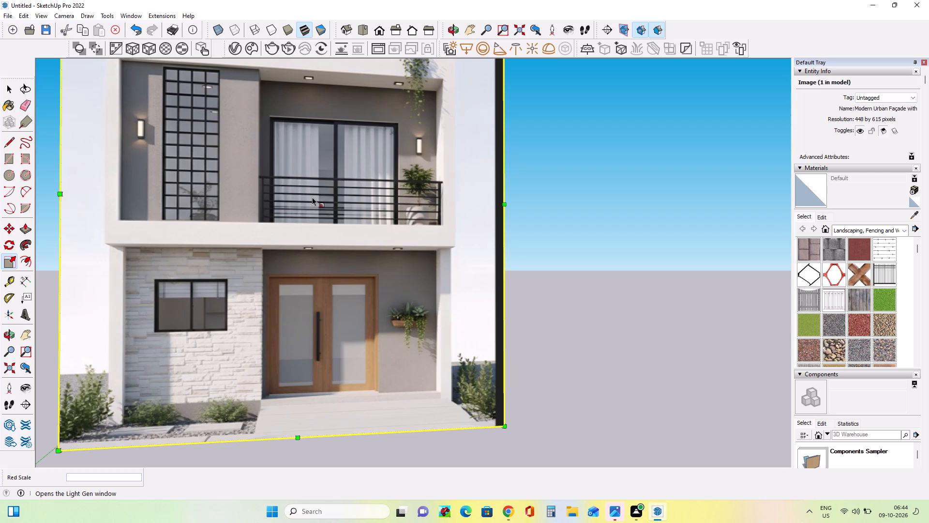
{"action": "scroll", "coordinate": [312, 197], "scroll_direction": "down", "scroll_amount": 1}
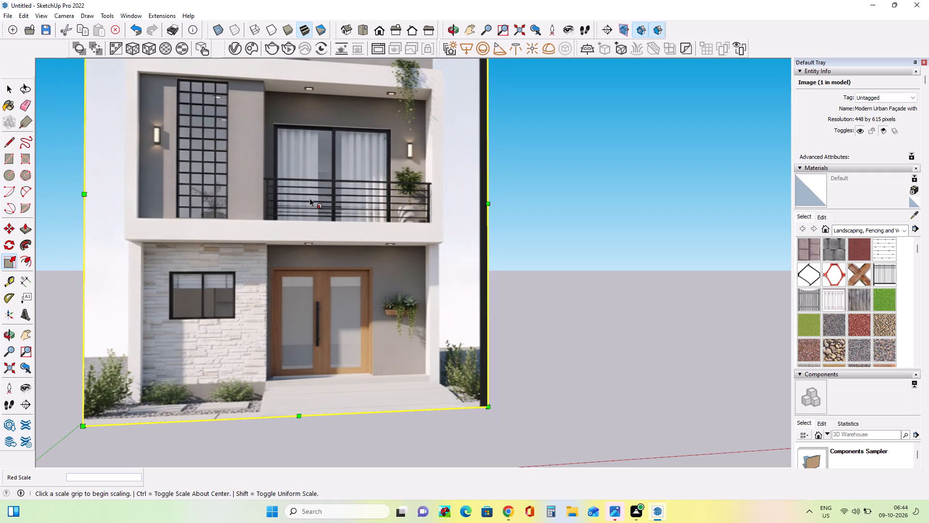
{"action": "scroll", "coordinate": [294, 279], "scroll_direction": "down", "scroll_amount": 3}
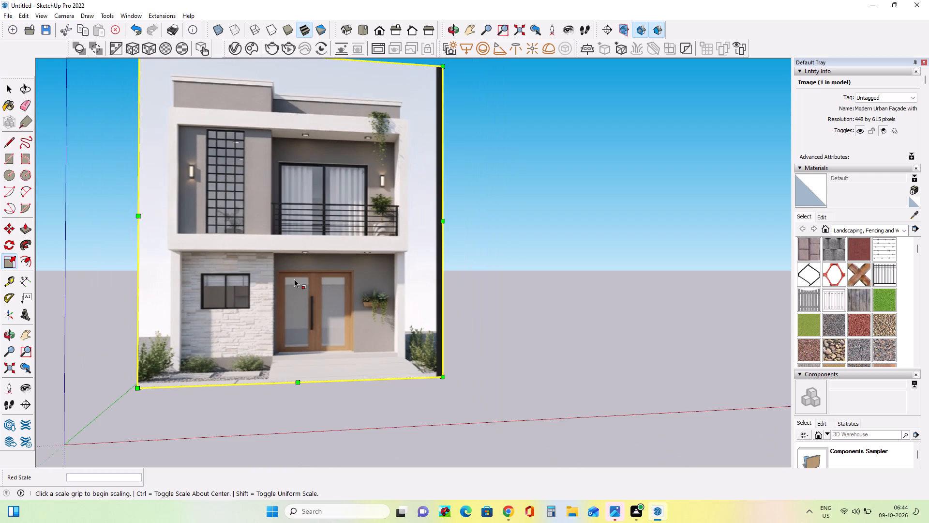
{"action": "scroll", "coordinate": [294, 279], "scroll_direction": "down", "scroll_amount": 2}
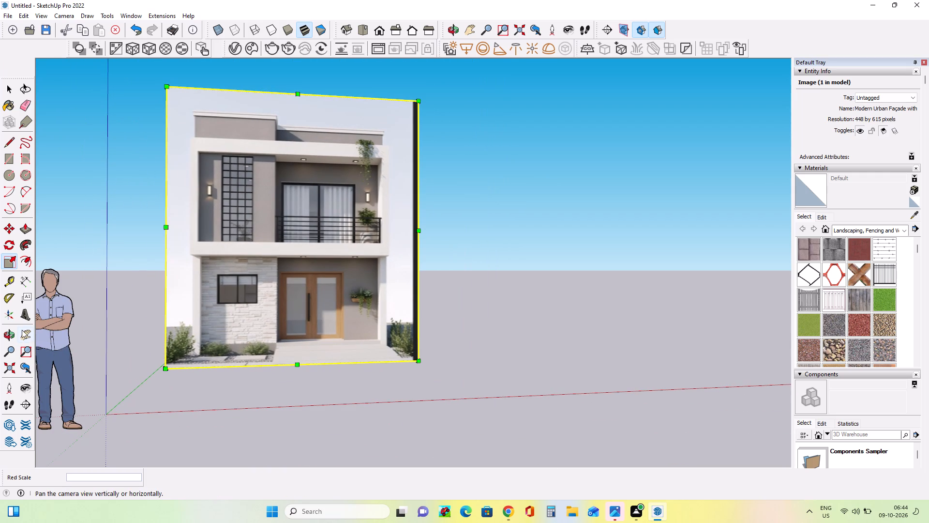
{"action": "left_click", "coordinate": [23, 333]}
{"action": "left_click_drag", "start_coordinate": [253, 274], "coordinate": [225, 335]}
{"action": "scroll", "coordinate": [319, 283], "scroll_direction": "up", "scroll_amount": 12}
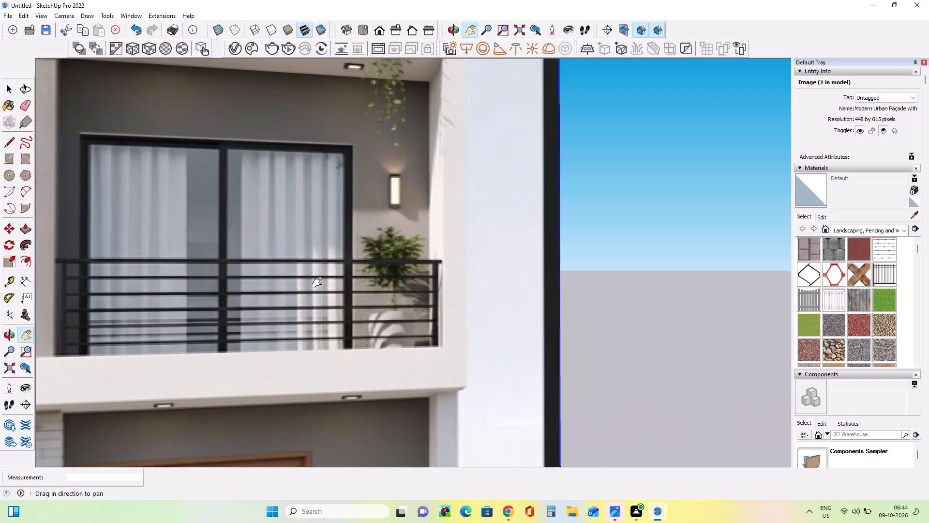
{"action": "scroll", "coordinate": [319, 282], "scroll_direction": "down", "scroll_amount": 4}
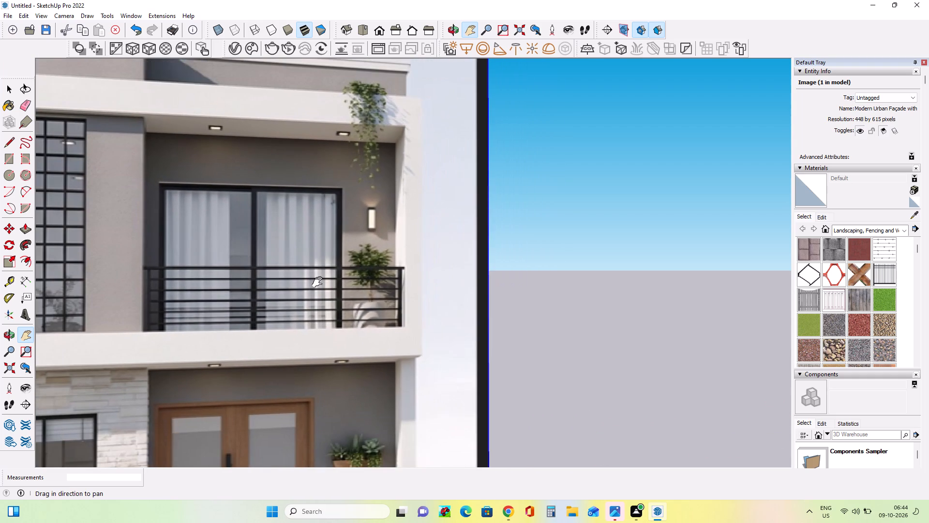
{"action": "scroll", "coordinate": [319, 282], "scroll_direction": "down", "scroll_amount": 1}
{"action": "scroll", "coordinate": [319, 282], "scroll_direction": "up", "scroll_amount": 4}
{"action": "scroll", "coordinate": [319, 282], "scroll_direction": "down", "scroll_amount": 3}
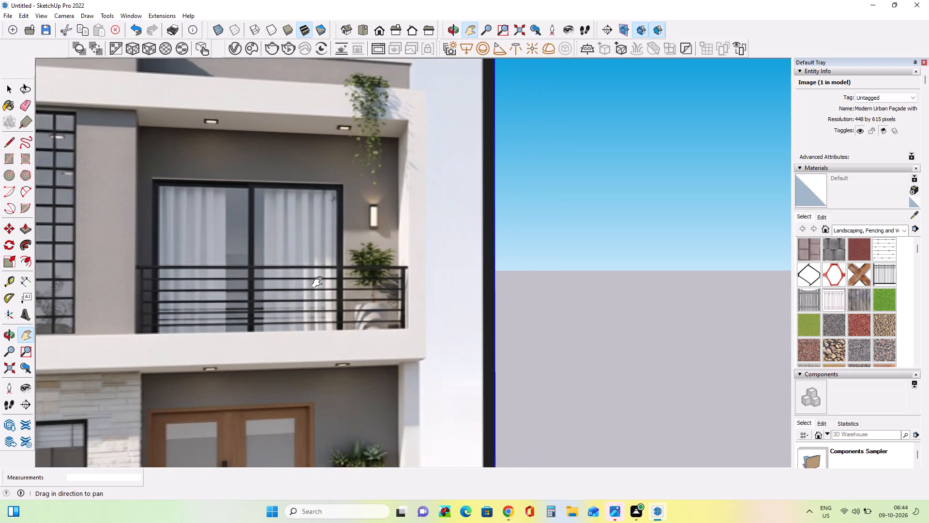
{"action": "scroll", "coordinate": [319, 282], "scroll_direction": "down", "scroll_amount": 6}
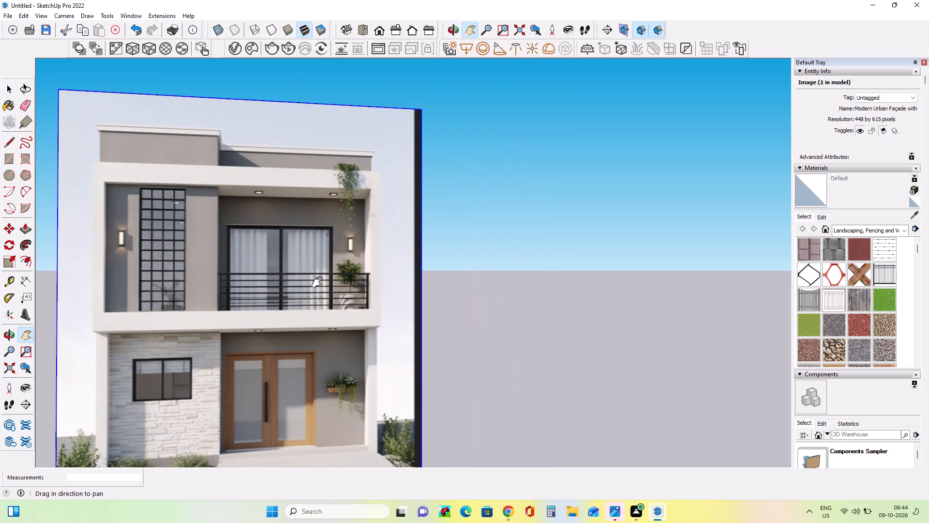
{"action": "middle_click_drag", "start_coordinate": [321, 285], "coordinate": [323, 300]}
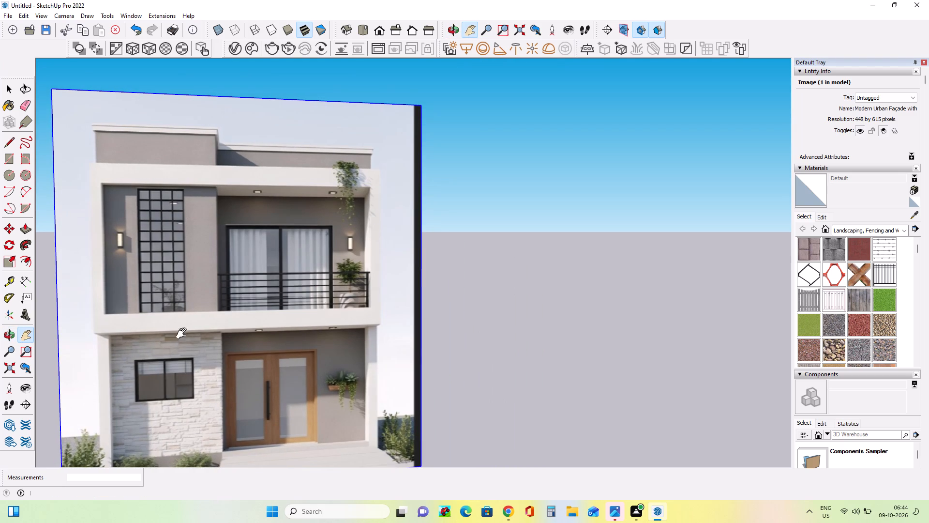
{"action": "left_click_drag", "start_coordinate": [180, 332], "coordinate": [170, 290]}
{"action": "left_click_drag", "start_coordinate": [260, 298], "coordinate": [259, 300]}
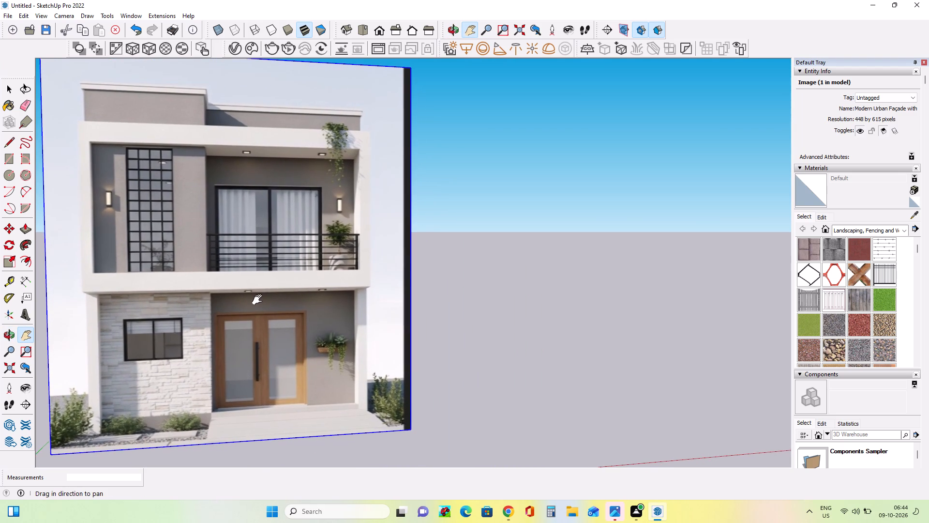
{"action": "left_click_drag", "start_coordinate": [259, 300], "coordinate": [249, 315]}
{"action": "scroll", "coordinate": [249, 315], "scroll_direction": "down", "scroll_amount": 1}
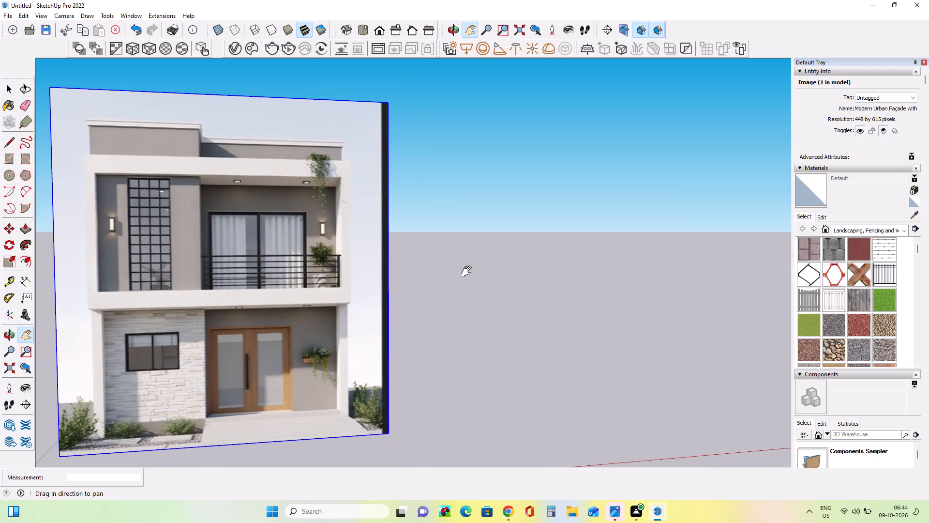
{"action": "scroll", "coordinate": [328, 407], "scroll_direction": "up", "scroll_amount": 9}
{"action": "scroll", "coordinate": [328, 407], "scroll_direction": "down", "scroll_amount": 4}
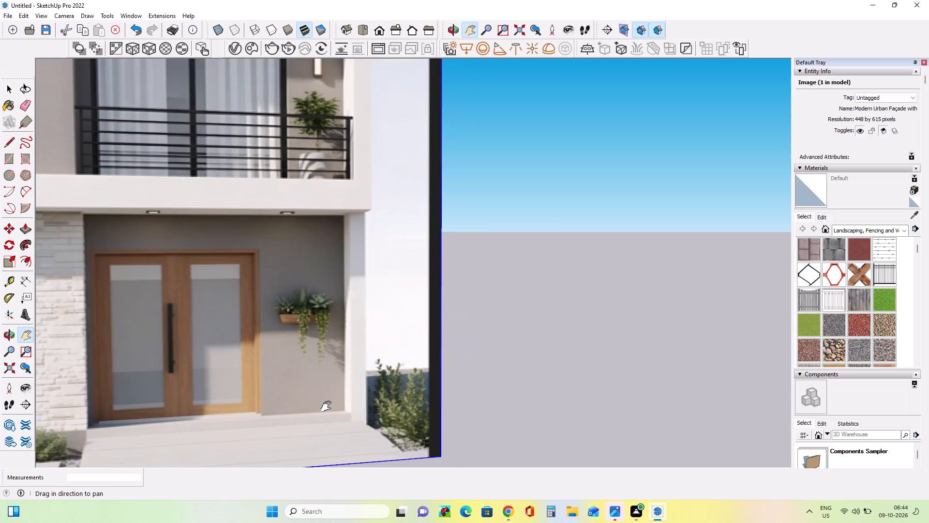
{"action": "scroll", "coordinate": [328, 407], "scroll_direction": "down", "scroll_amount": 7}
{"action": "scroll", "coordinate": [328, 407], "scroll_direction": "up", "scroll_amount": 1}
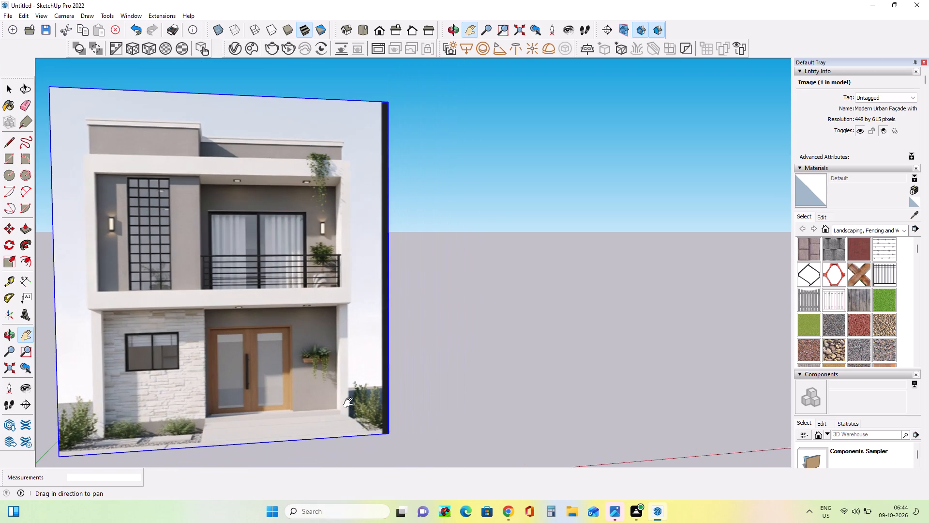
Draw a flat ground rectangle beside the façade image, about 22' by 20'.
{"action": "left_click", "coordinate": [8, 154]}
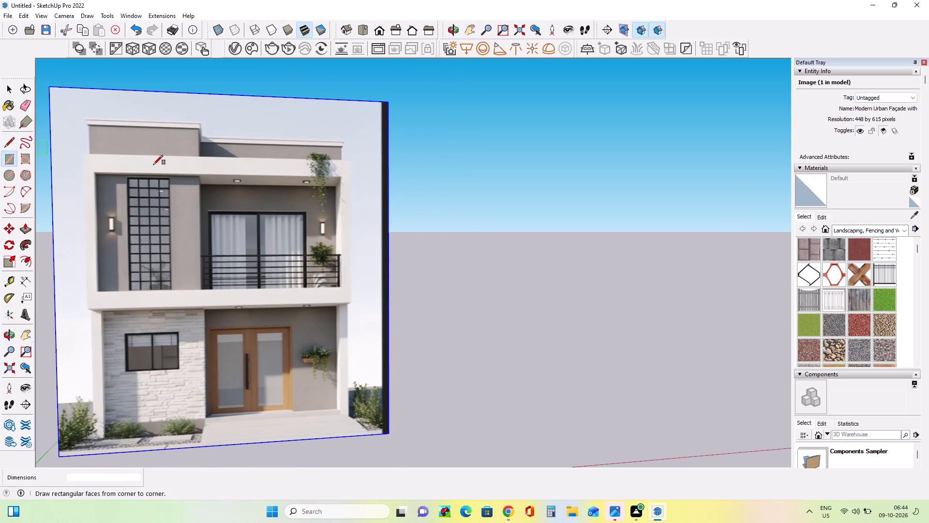
{"action": "scroll", "coordinate": [485, 344], "scroll_direction": "down", "scroll_amount": 4}
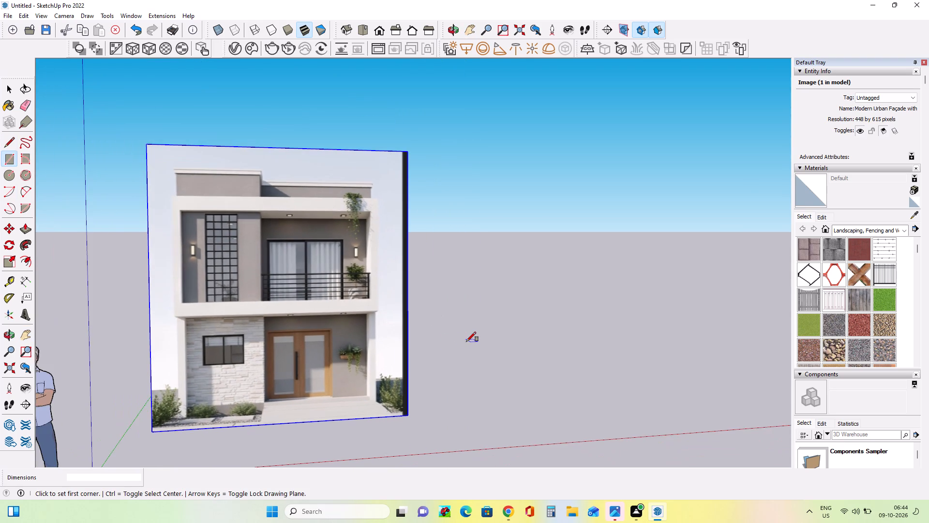
{"action": "middle_click_drag", "start_coordinate": [490, 353], "coordinate": [439, 362]}
{"action": "left_click", "coordinate": [446, 316]}
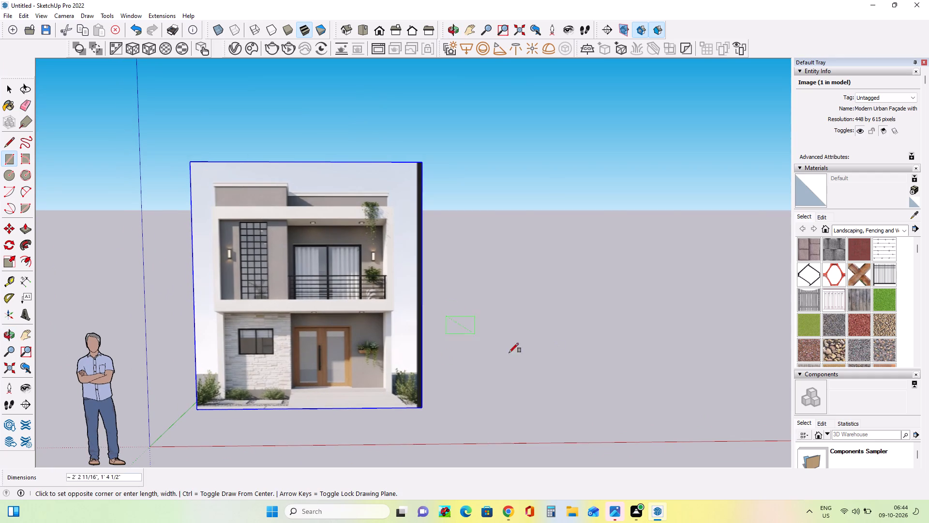
{"action": "key", "text": "Escape"}
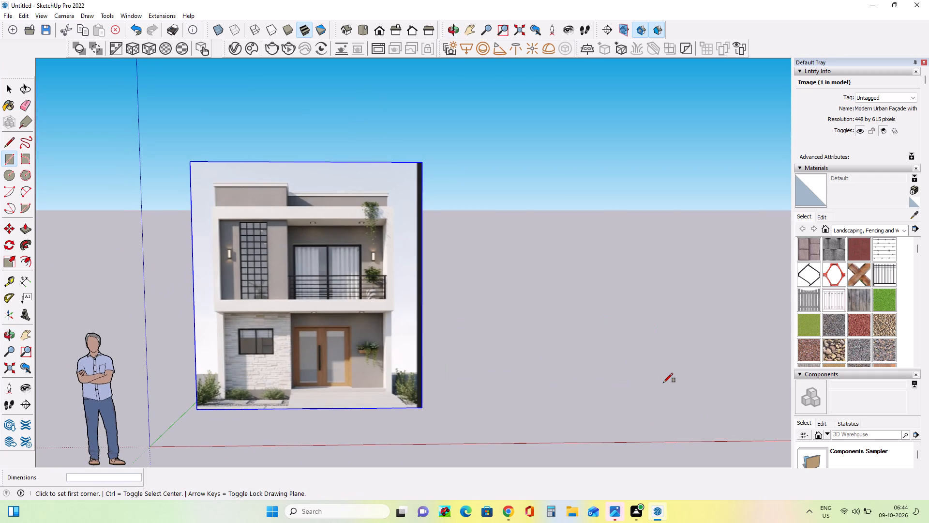
{"action": "middle_click_drag", "start_coordinate": [635, 382], "coordinate": [637, 427]}
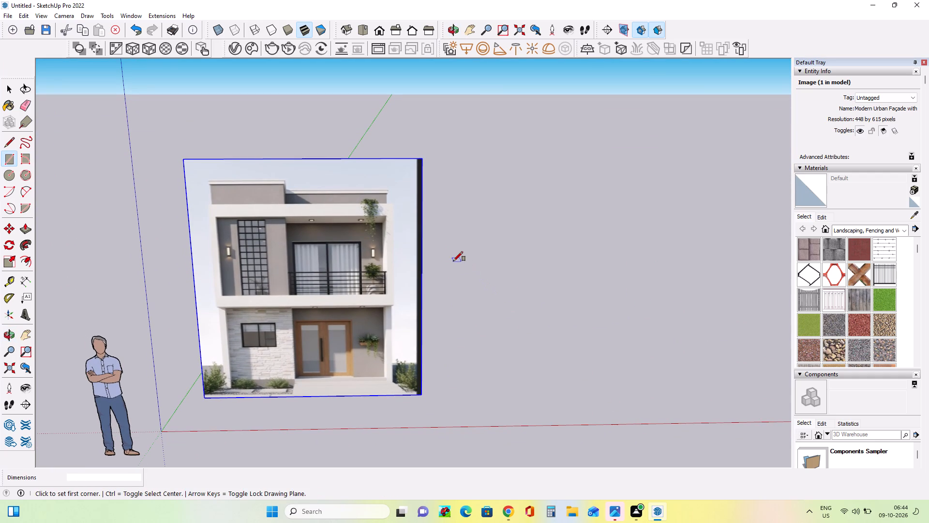
{"action": "left_click", "coordinate": [453, 261]}
{"action": "scroll", "coordinate": [675, 332], "scroll_direction": "down", "scroll_amount": 8}
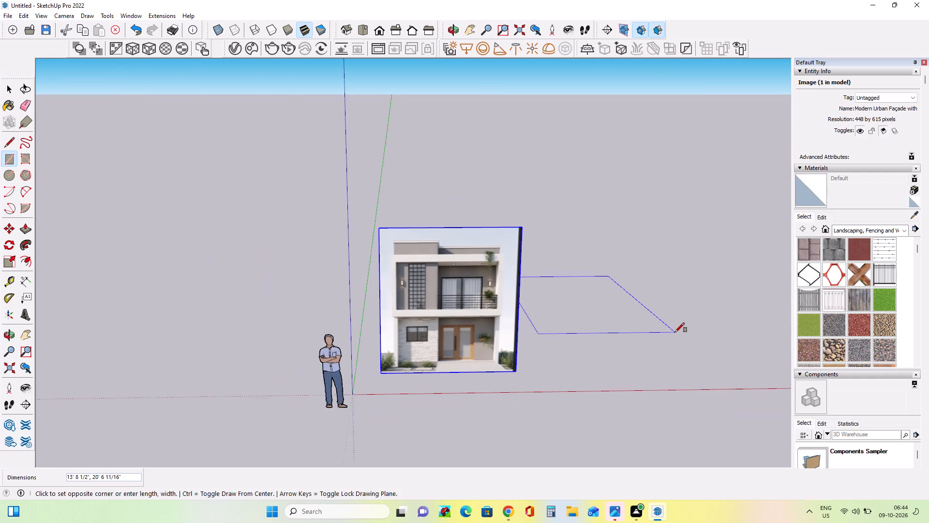
{"action": "scroll", "coordinate": [754, 309], "scroll_direction": "up", "scroll_amount": 11}
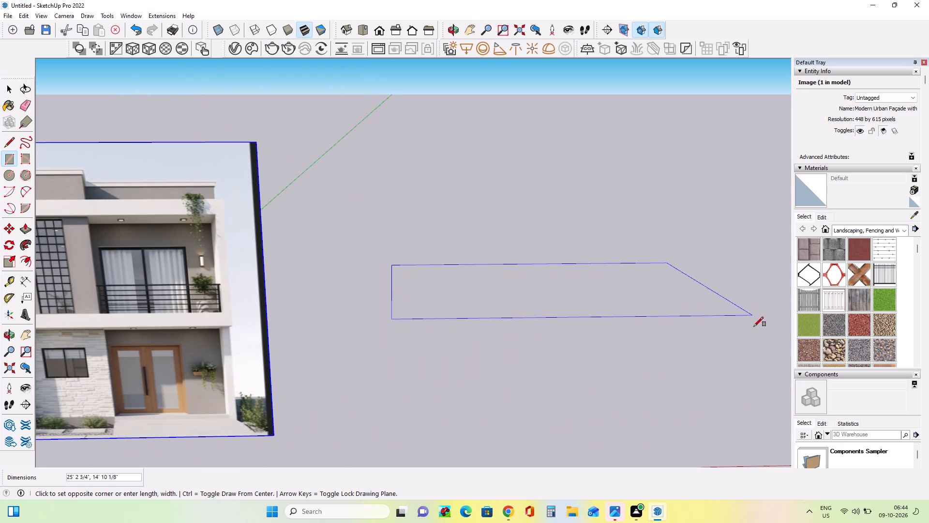
{"action": "scroll", "coordinate": [745, 338], "scroll_direction": "down", "scroll_amount": 4}
{"action": "scroll", "coordinate": [750, 330], "scroll_direction": "up", "scroll_amount": 6}
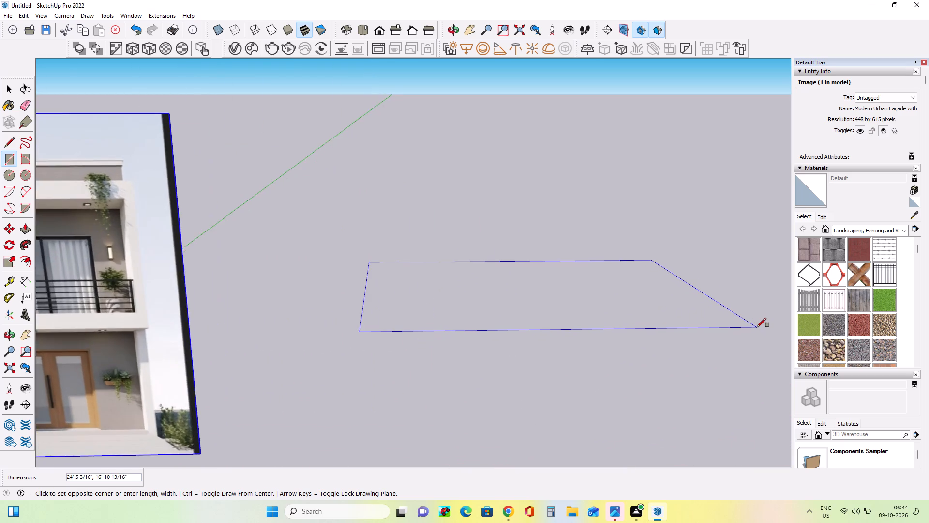
{"action": "scroll", "coordinate": [757, 327], "scroll_direction": "up", "scroll_amount": 6}
{"action": "scroll", "coordinate": [755, 326], "scroll_direction": "down", "scroll_amount": 1}
{"action": "scroll", "coordinate": [755, 326], "scroll_direction": "up", "scroll_amount": 3}
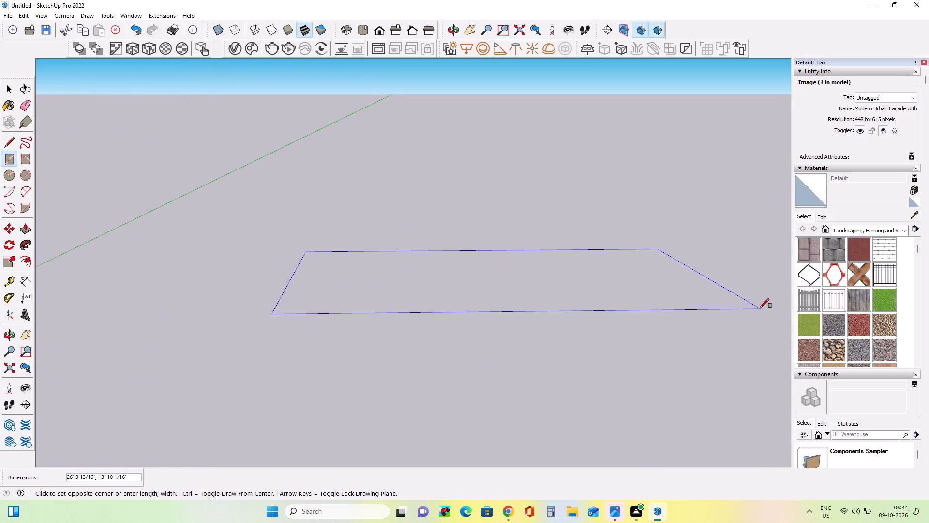
{"action": "left_click", "coordinate": [753, 349]}
Move the façade image over to the ground rectangle and stand it just outside the rectangle's left edge, toward the back.
{"action": "scroll", "coordinate": [526, 332], "scroll_direction": "down", "scroll_amount": 10}
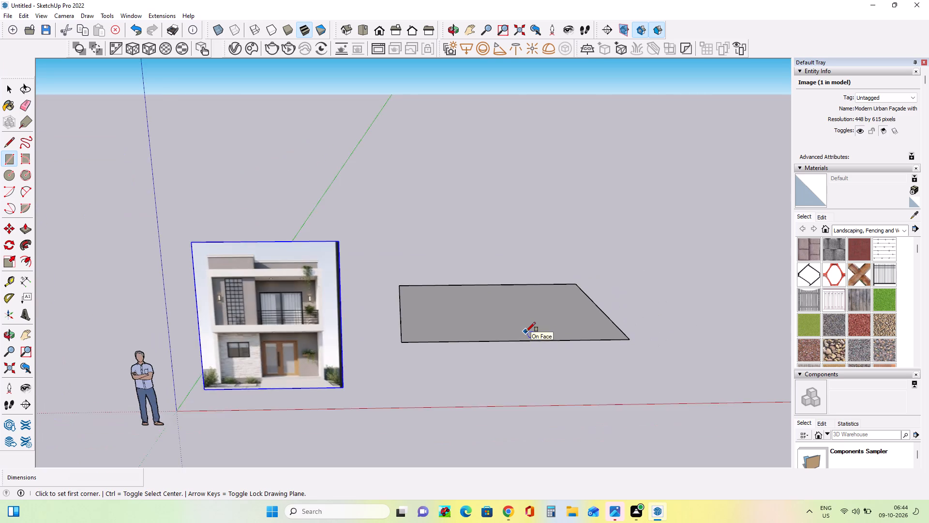
{"action": "scroll", "coordinate": [618, 331], "scroll_direction": "up", "scroll_amount": 4}
{"action": "middle_click_drag", "start_coordinate": [618, 332], "coordinate": [602, 338]}
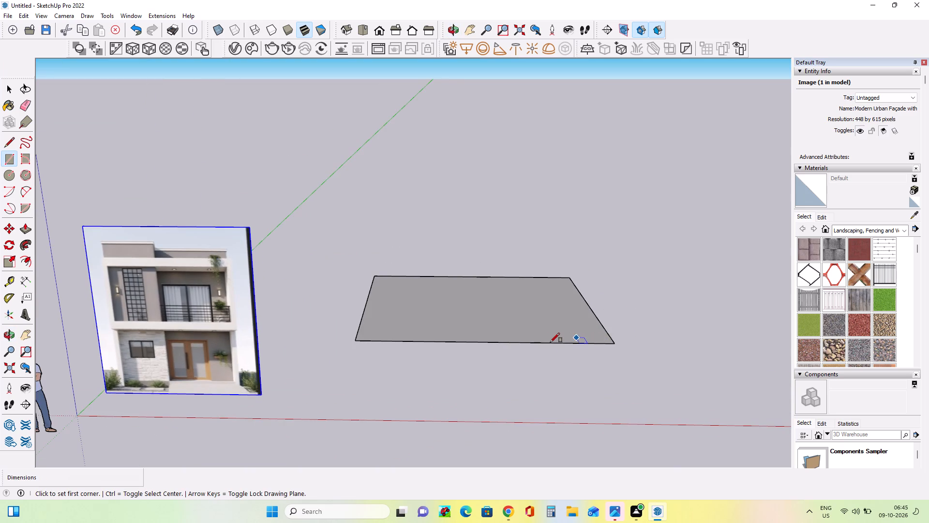
{"action": "scroll", "coordinate": [535, 343], "scroll_direction": "up", "scroll_amount": 3}
{"action": "scroll", "coordinate": [514, 339], "scroll_direction": "down", "scroll_amount": 2}
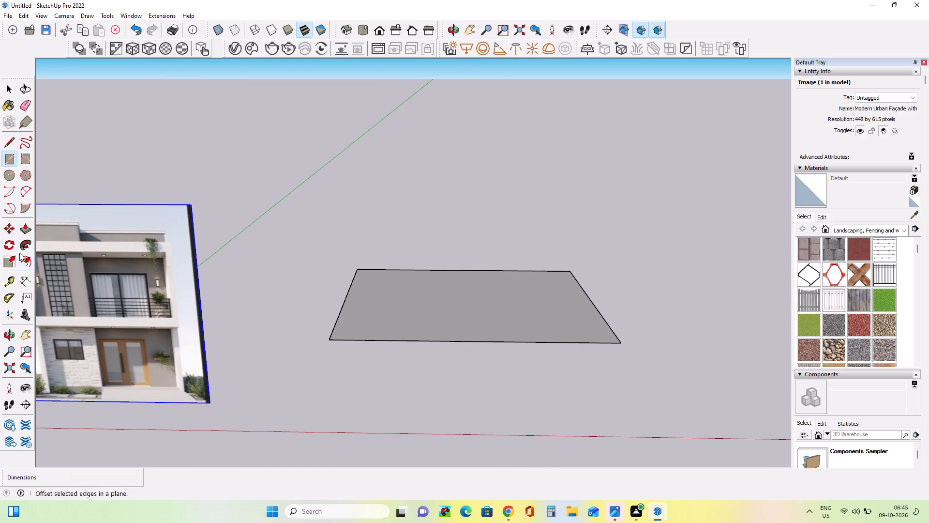
{"action": "left_click", "coordinate": [6, 225]}
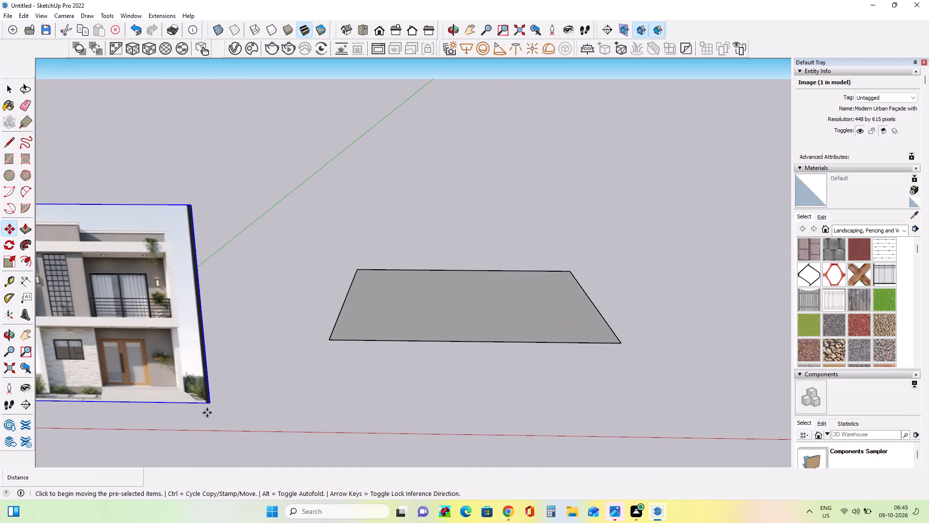
{"action": "left_click", "coordinate": [210, 404]}
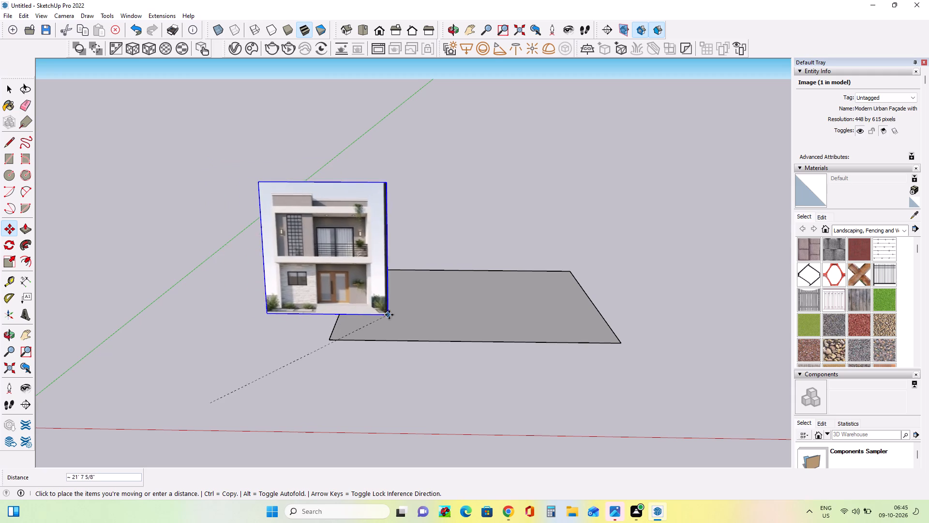
{"action": "scroll", "coordinate": [539, 312], "scroll_direction": "down", "scroll_amount": 4}
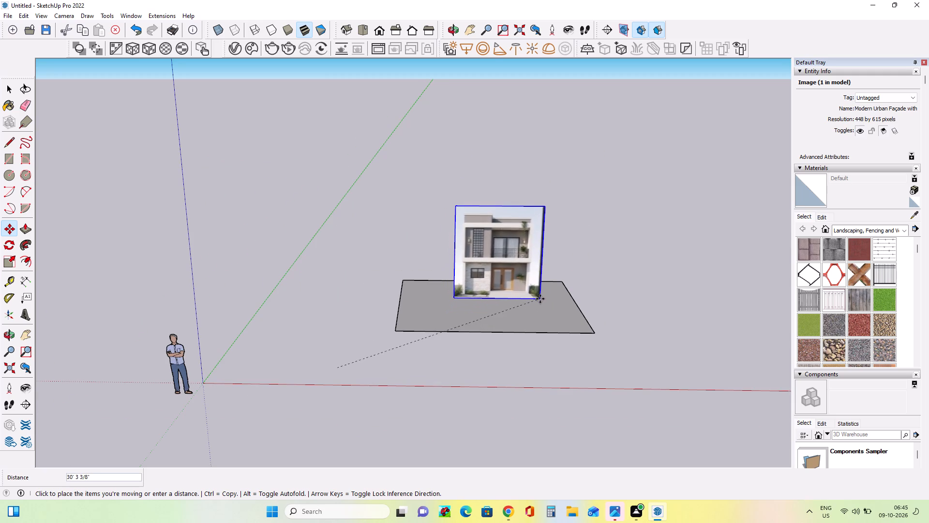
{"action": "left_click", "coordinate": [540, 298]}
{"action": "middle_click_drag", "start_coordinate": [416, 308], "coordinate": [522, 399]}
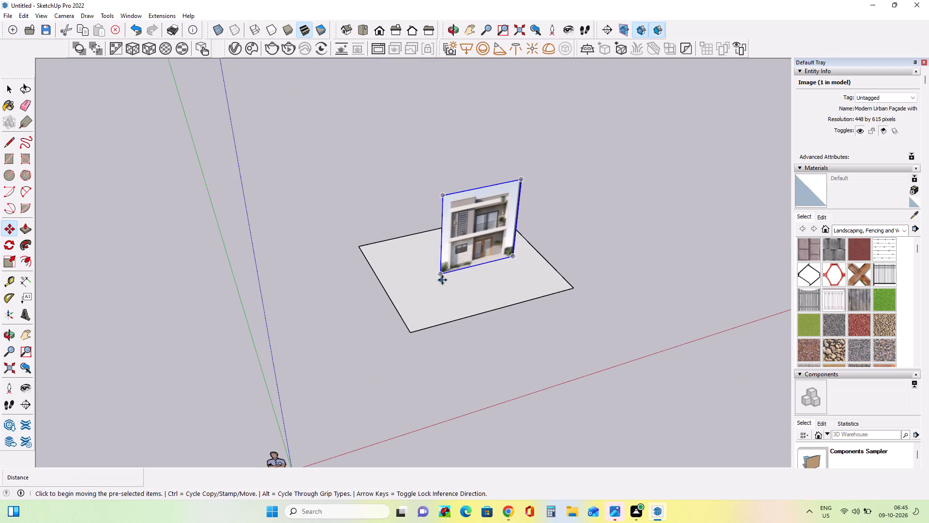
{"action": "left_click_drag", "start_coordinate": [440, 277], "coordinate": [408, 283]}
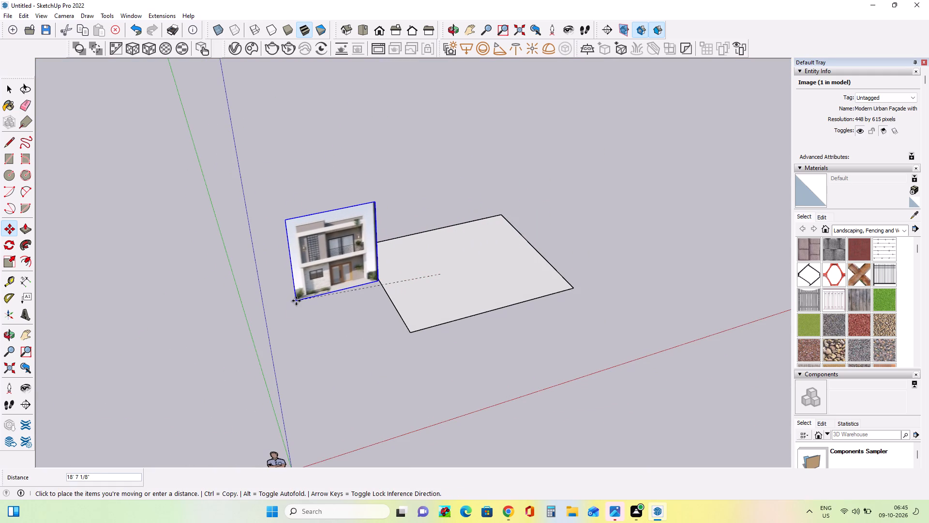
{"action": "left_click", "coordinate": [297, 301]}
Push/pull the ground rectangle upward about 1' 3" to form the base slab.
{"action": "middle_click_drag", "start_coordinate": [519, 310], "coordinate": [442, 261]}
{"action": "scroll", "coordinate": [438, 259], "scroll_direction": "up", "scroll_amount": 9}
{"action": "scroll", "coordinate": [437, 258], "scroll_direction": "down", "scroll_amount": 3}
{"action": "middle_click_drag", "start_coordinate": [363, 284], "coordinate": [365, 273]}
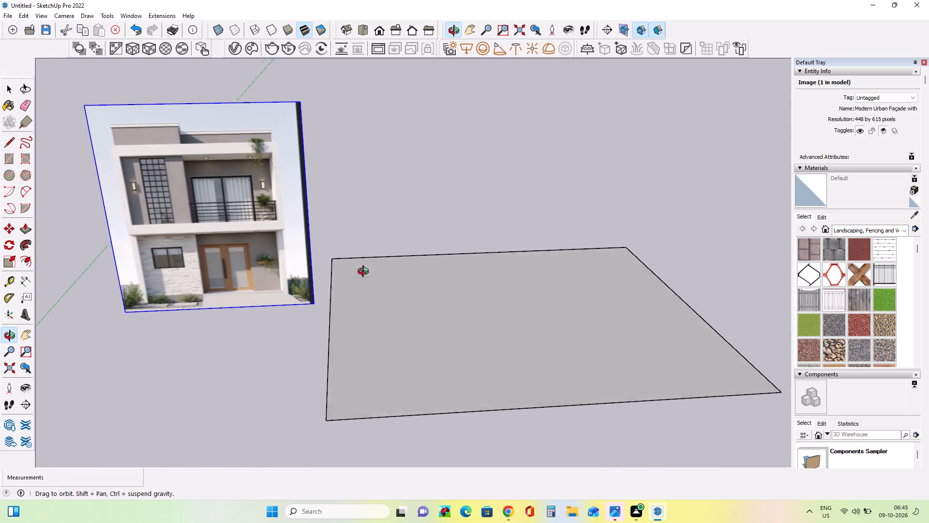
{"action": "middle_click_drag", "start_coordinate": [365, 273], "coordinate": [365, 270]}
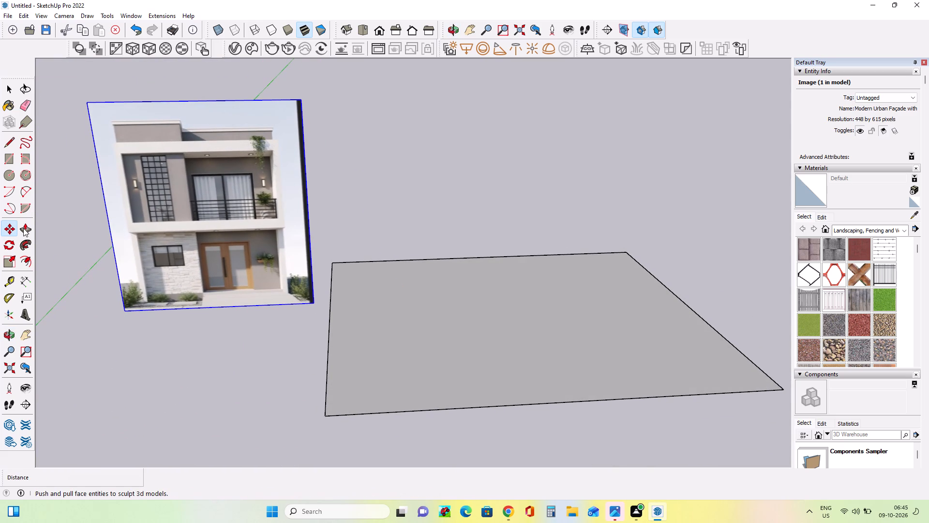
{"action": "left_click", "coordinate": [23, 228]}
{"action": "left_click", "coordinate": [456, 352]}
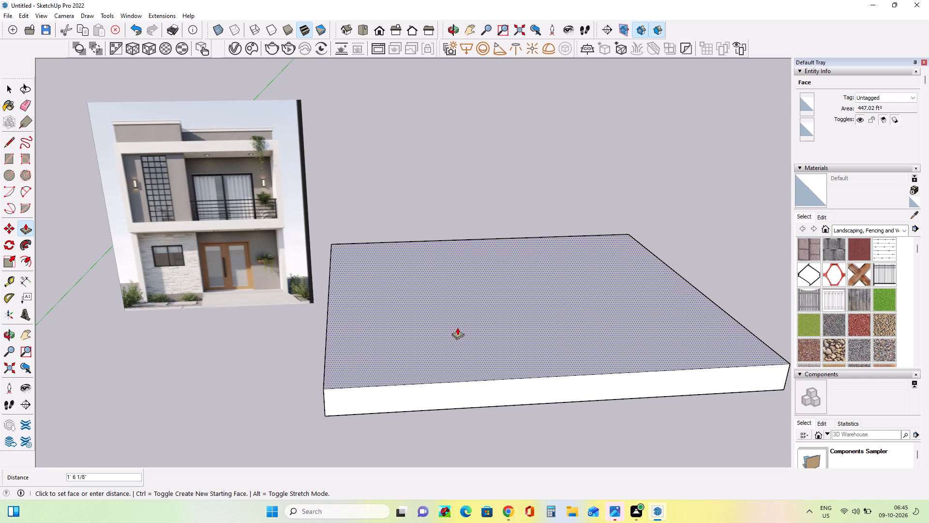
{"action": "left_click", "coordinate": [458, 331]}
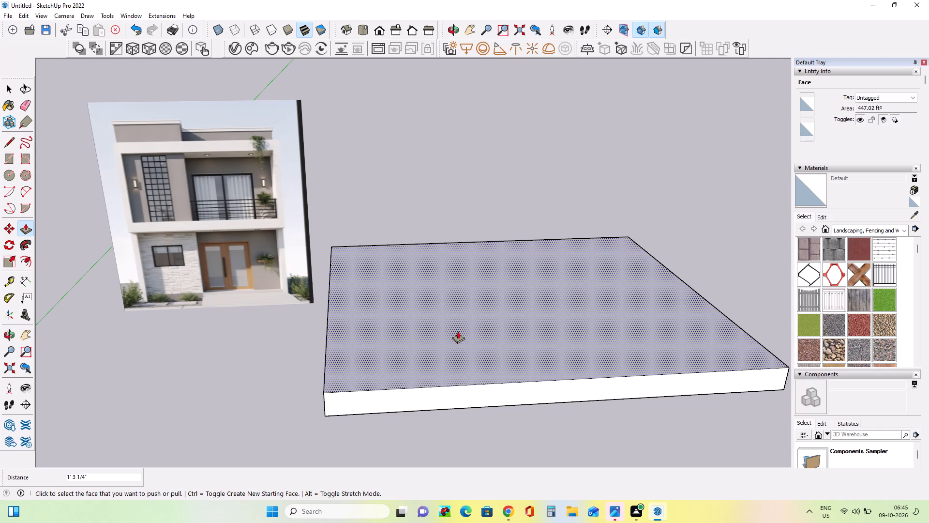
Draw a rectangle about 7' 1" by 2' 9" on the slab's top face, starting on its left edge near the front.
{"action": "left_click", "coordinate": [29, 332]}
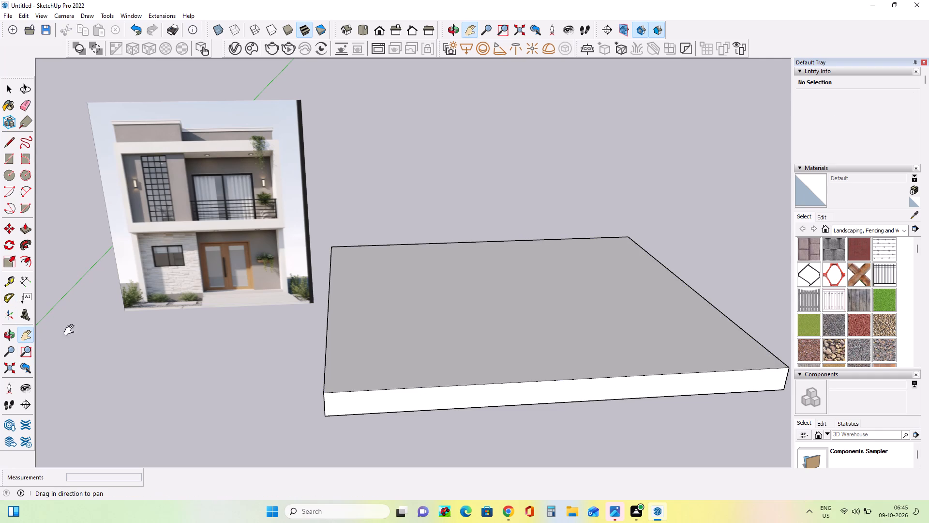
{"action": "left_click_drag", "start_coordinate": [348, 332], "coordinate": [315, 326]}
{"action": "middle_click_drag", "start_coordinate": [593, 335], "coordinate": [578, 325]}
{"action": "scroll", "coordinate": [579, 325], "scroll_direction": "down", "scroll_amount": 1}
{"action": "middle_click_drag", "start_coordinate": [579, 325], "coordinate": [581, 330]}
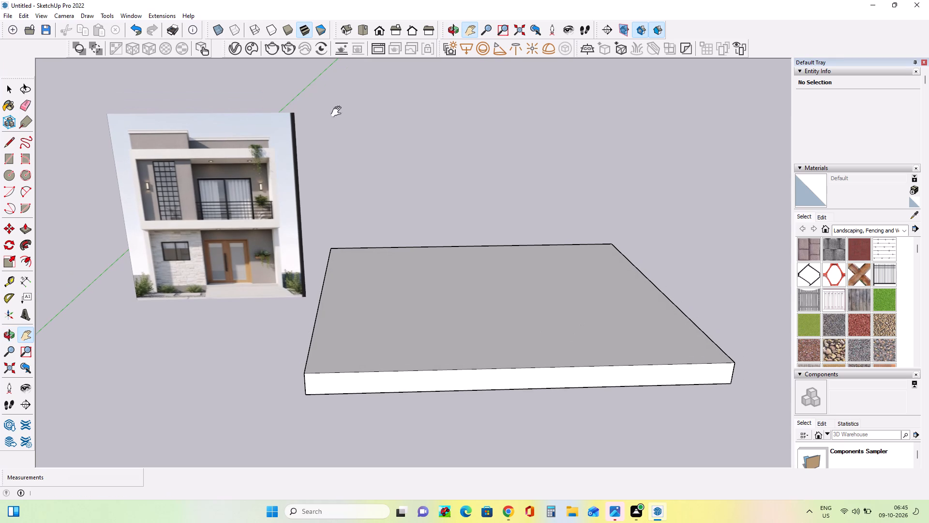
{"action": "left_click", "coordinate": [10, 159]}
{"action": "middle_click_drag", "start_coordinate": [426, 374], "coordinate": [429, 392]}
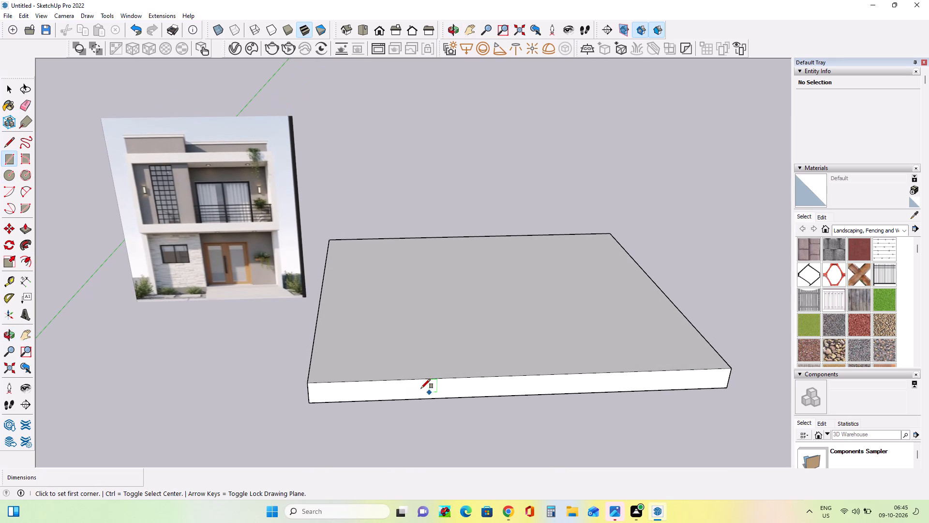
{"action": "left_click", "coordinate": [314, 361]}
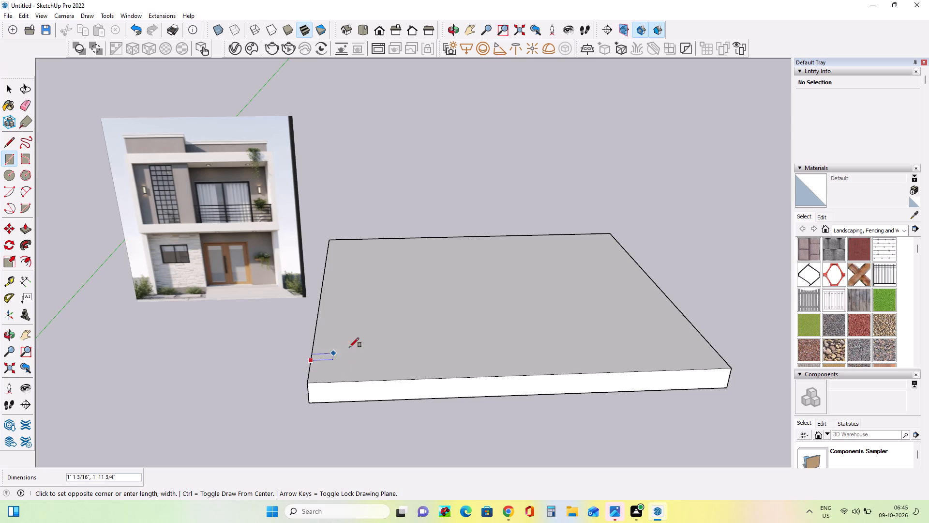
{"action": "left_click", "coordinate": [435, 331]}
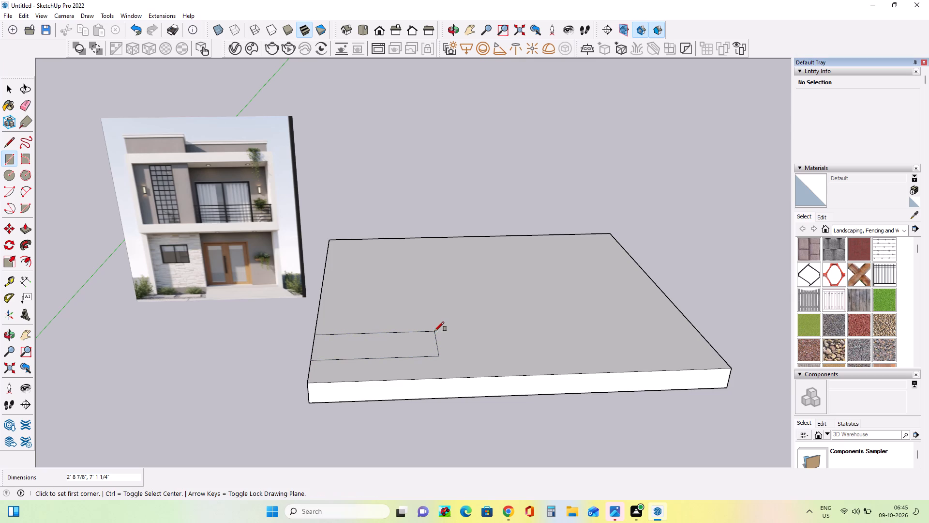
Offset the small rectangle on the slab inward by about 5" to outline a border strip.
{"action": "scroll", "coordinate": [116, 313], "scroll_direction": "up", "scroll_amount": 15}
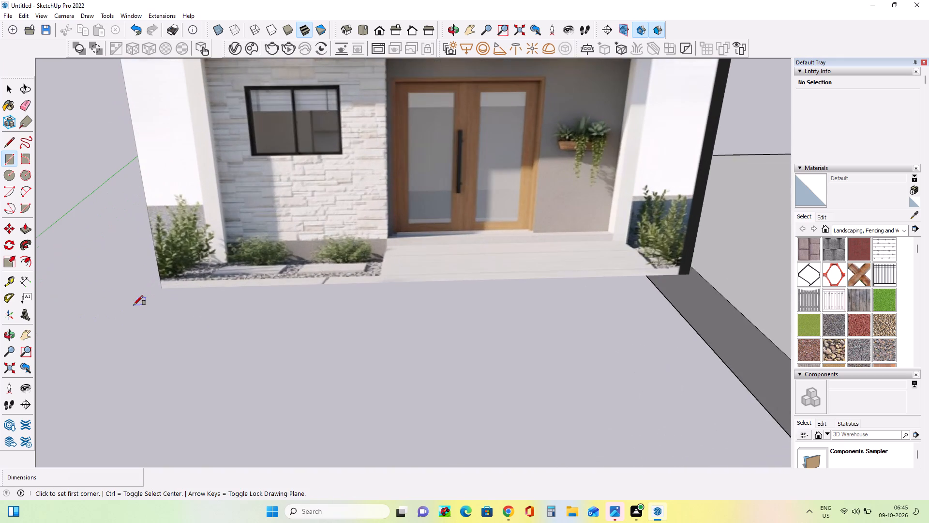
{"action": "scroll", "coordinate": [134, 305], "scroll_direction": "up", "scroll_amount": 2}
{"action": "scroll", "coordinate": [134, 305], "scroll_direction": "down", "scroll_amount": 10}
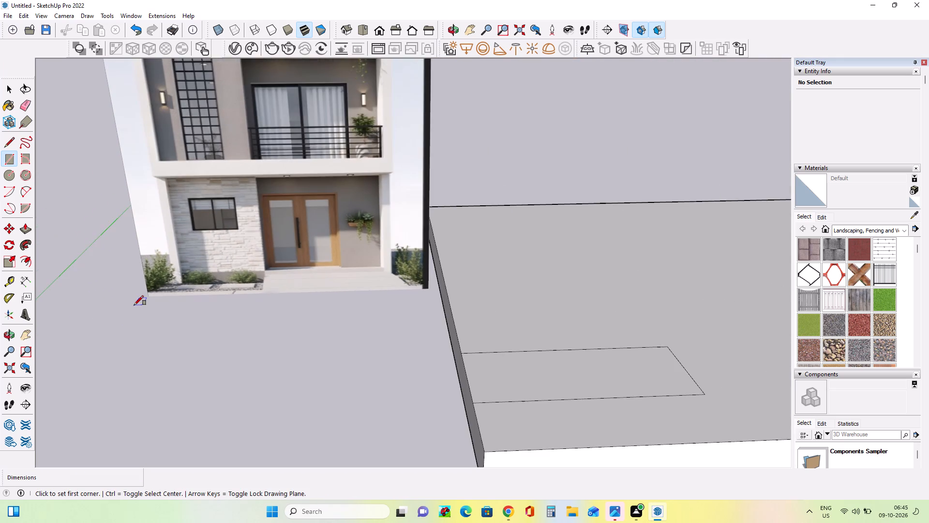
{"action": "scroll", "coordinate": [134, 305], "scroll_direction": "down", "scroll_amount": 9}
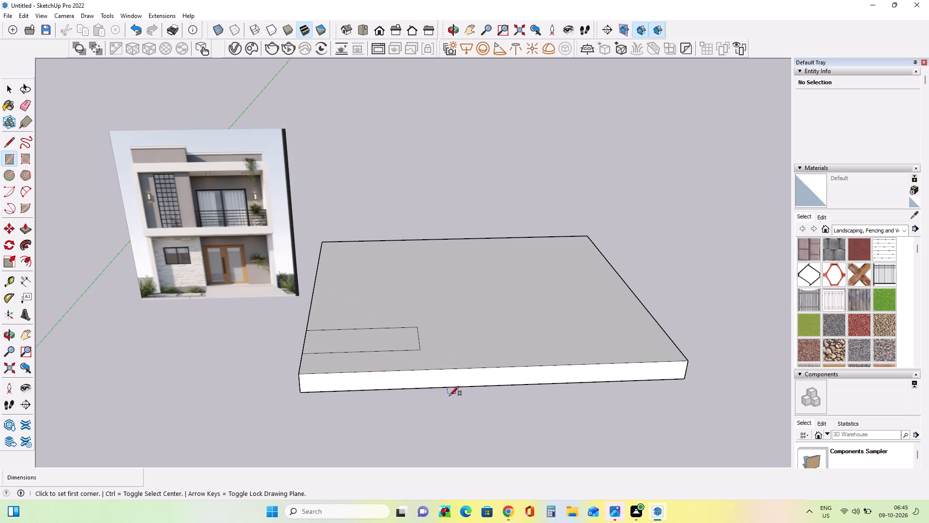
{"action": "middle_click_drag", "start_coordinate": [450, 397], "coordinate": [460, 421]}
{"action": "left_click", "coordinate": [25, 258]}
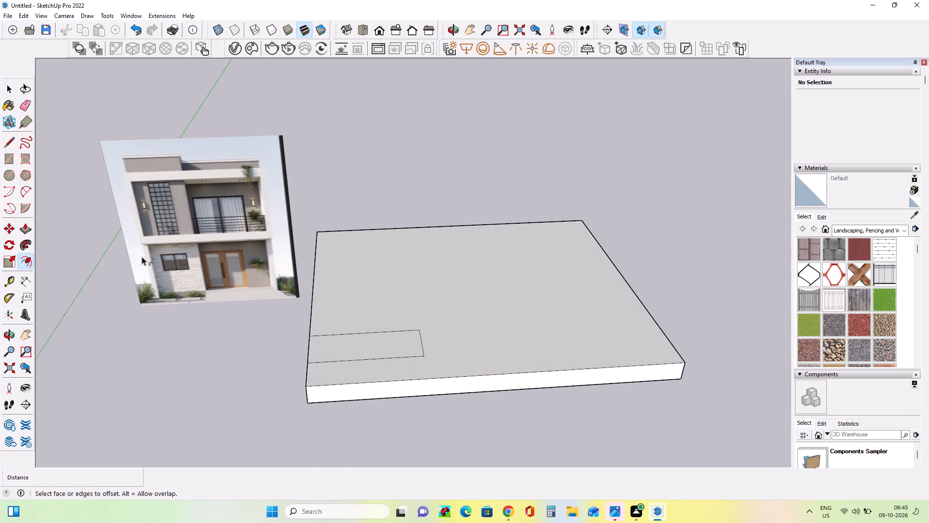
{"action": "left_click", "coordinate": [374, 343]}
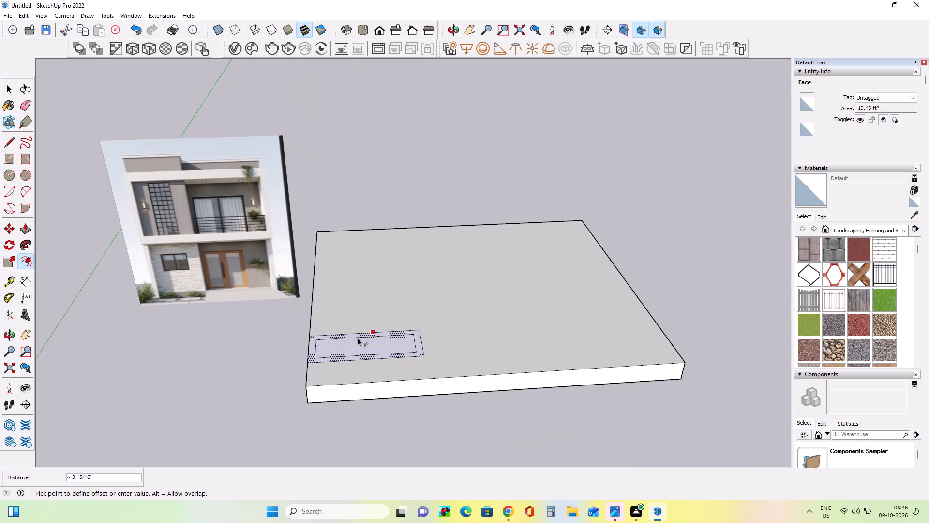
{"action": "left_click", "coordinate": [357, 338]}
Draw a rectangle about 2' 2" by 5" on the front border strip of the small outline, ending at the slab's left edge.
{"action": "middle_click_drag", "start_coordinate": [449, 373], "coordinate": [439, 376]}
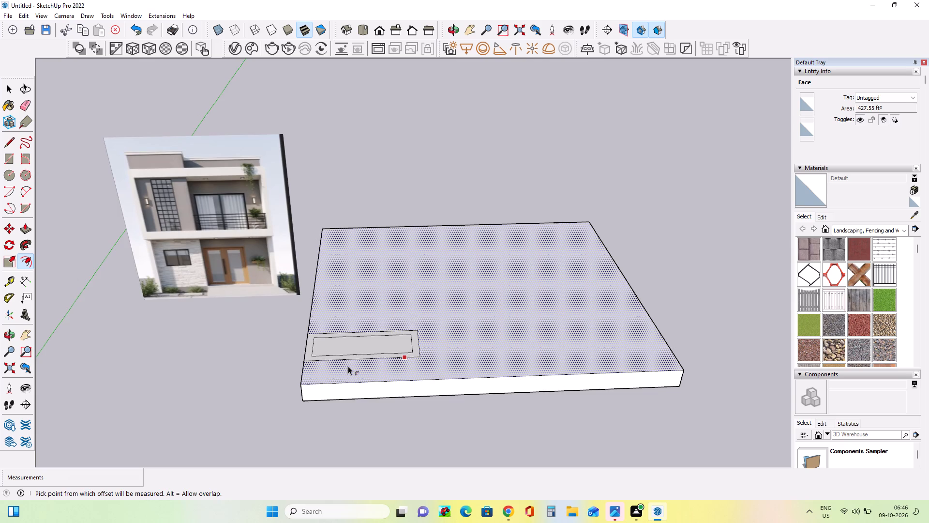
{"action": "scroll", "coordinate": [347, 367], "scroll_direction": "up", "scroll_amount": 3}
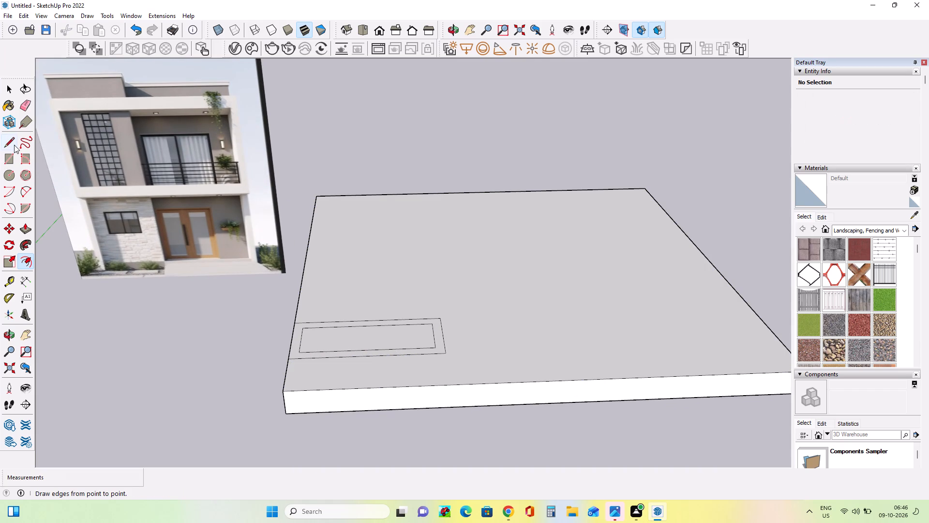
{"action": "left_click", "coordinate": [8, 158]}
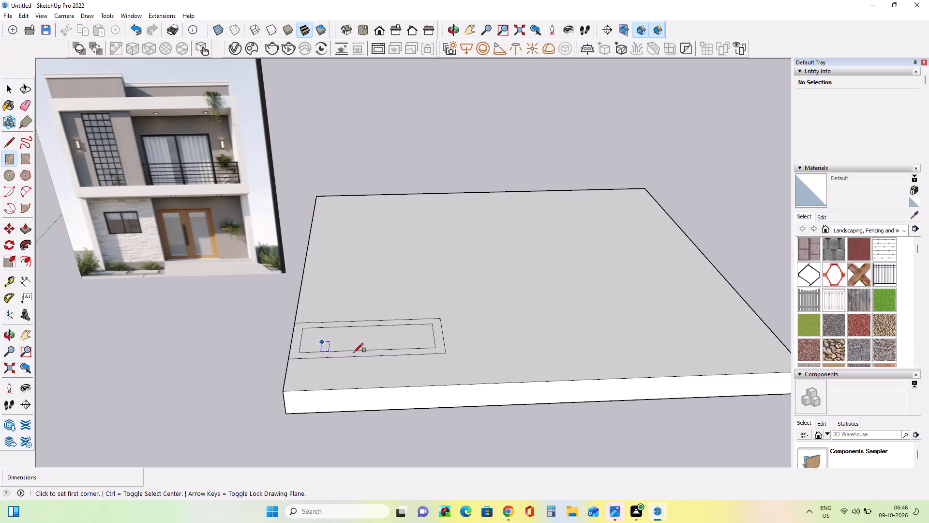
{"action": "scroll", "coordinate": [354, 353], "scroll_direction": "up", "scroll_amount": 2}
{"action": "left_click", "coordinate": [333, 358]}
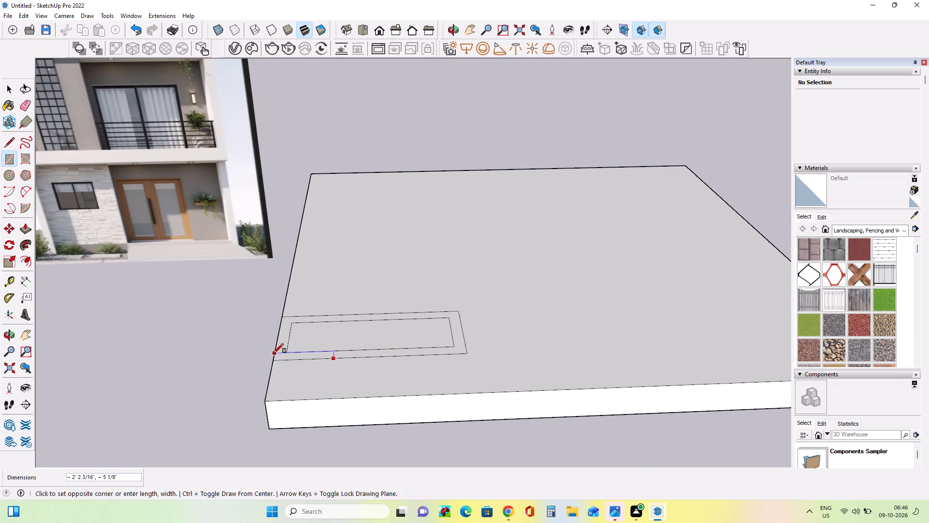
{"action": "left_click", "coordinate": [332, 350]}
{"action": "scroll", "coordinate": [280, 357], "scroll_direction": "up", "scroll_amount": 8}
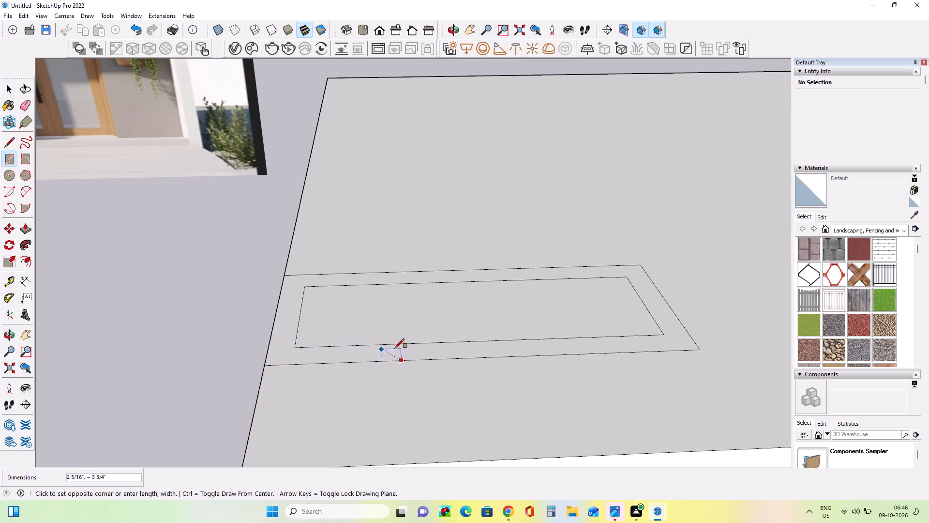
{"action": "left_click", "coordinate": [399, 346]}
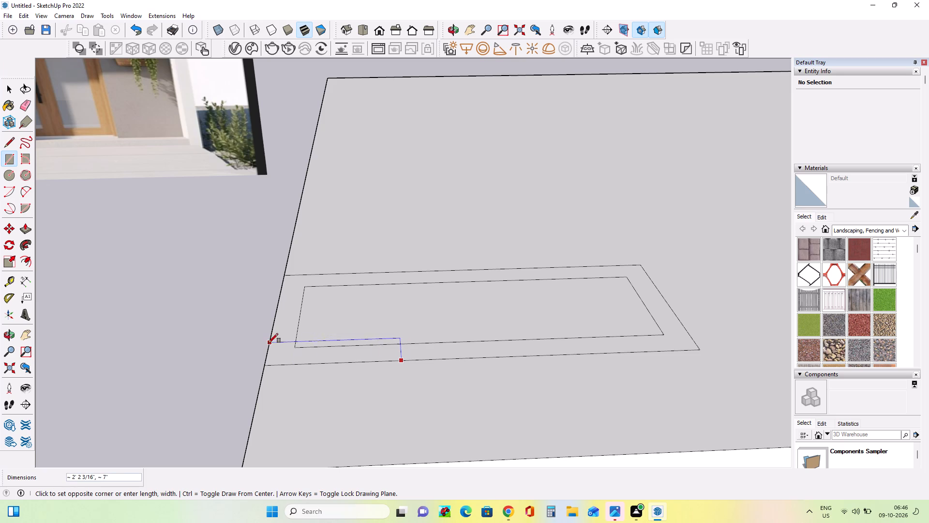
{"action": "left_click", "coordinate": [400, 346]}
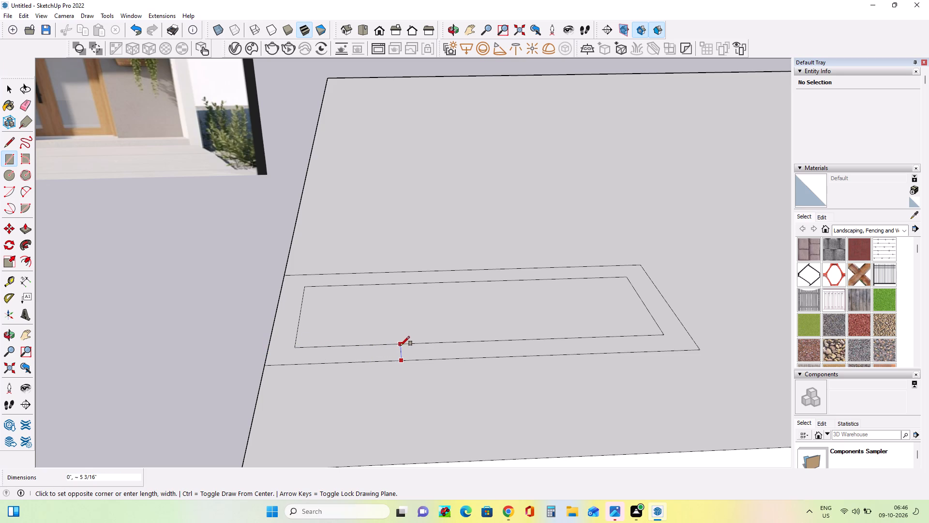
{"action": "left_click", "coordinate": [267, 349]}
Push/pull the slab's right side face inward about 3' 7" to narrow the base slab.
{"action": "scroll", "coordinate": [297, 391], "scroll_direction": "up", "scroll_amount": 3}
{"action": "middle_click_drag", "start_coordinate": [297, 391], "coordinate": [313, 387]}
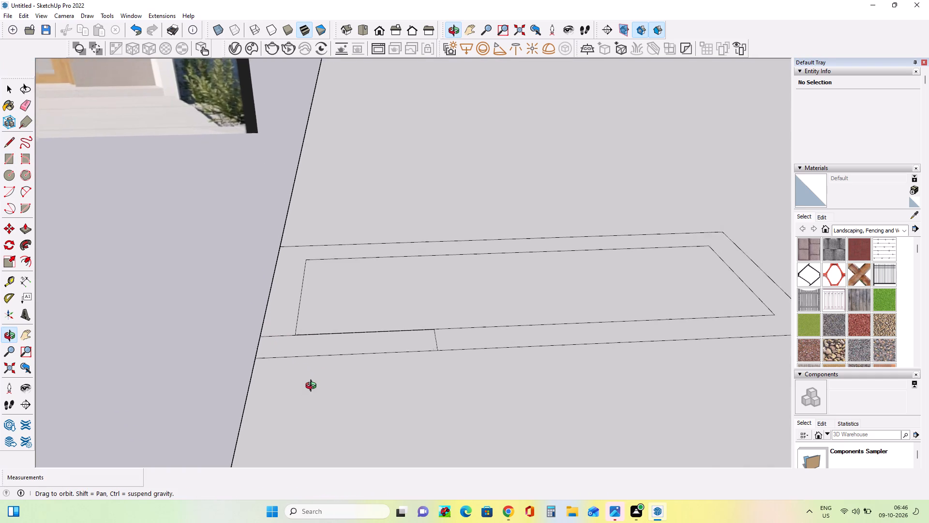
{"action": "middle_click_drag", "start_coordinate": [313, 387], "coordinate": [292, 369]}
{"action": "scroll", "coordinate": [290, 369], "scroll_direction": "down", "scroll_amount": 9}
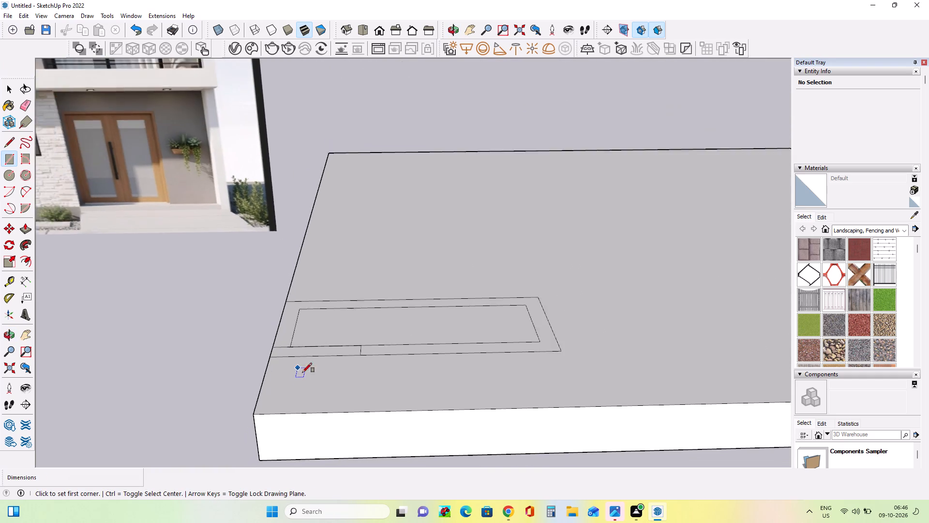
{"action": "scroll", "coordinate": [302, 372], "scroll_direction": "down", "scroll_amount": 1}
{"action": "scroll", "coordinate": [460, 401], "scroll_direction": "down", "scroll_amount": 1}
{"action": "middle_click_drag", "start_coordinate": [461, 403], "coordinate": [464, 417]}
{"action": "scroll", "coordinate": [464, 417], "scroll_direction": "down", "scroll_amount": 4}
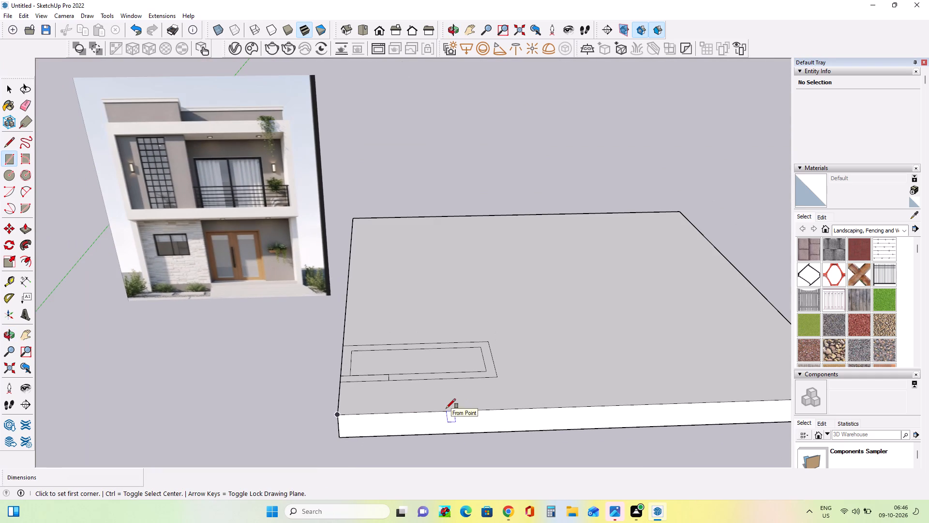
{"action": "middle_click_drag", "start_coordinate": [446, 408], "coordinate": [447, 414]}
{"action": "scroll", "coordinate": [367, 398], "scroll_direction": "down", "scroll_amount": 6}
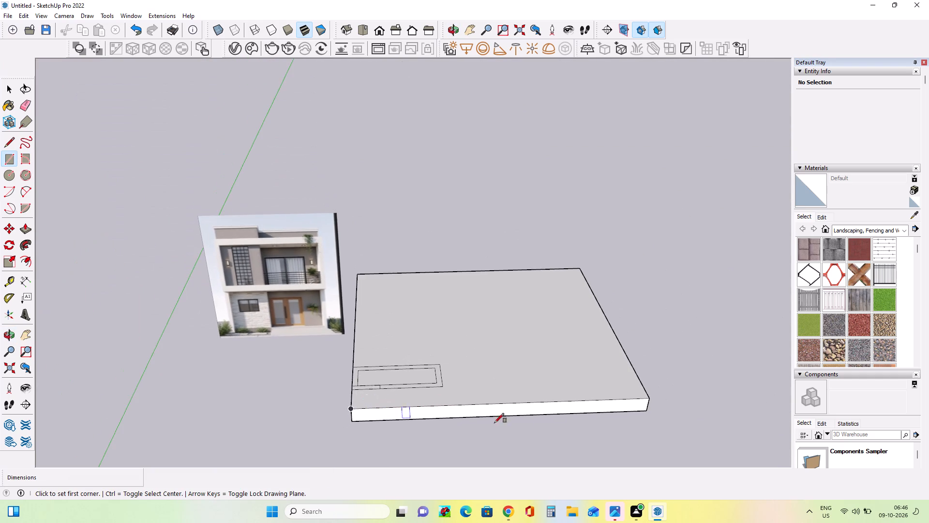
{"action": "middle_click_drag", "start_coordinate": [526, 423], "coordinate": [507, 422]}
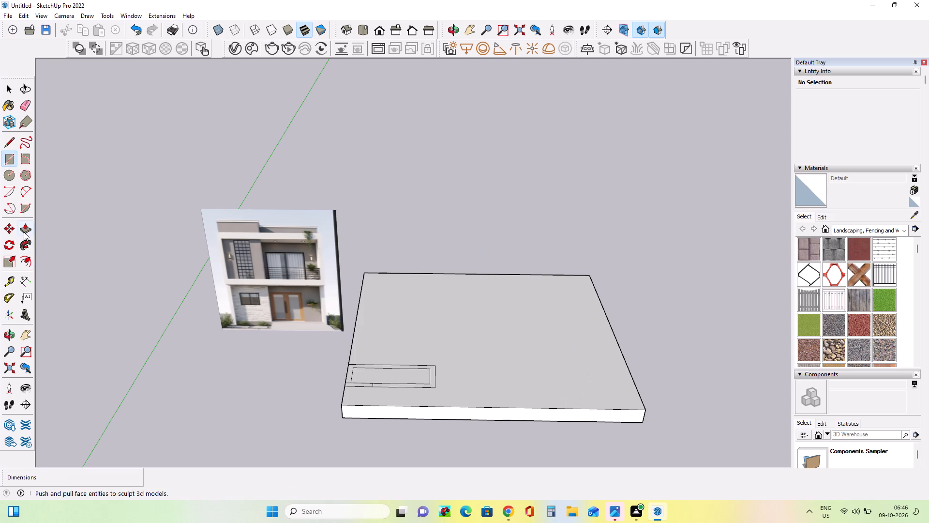
{"action": "left_click", "coordinate": [24, 231]}
{"action": "middle_click_drag", "start_coordinate": [597, 338], "coordinate": [450, 309]}
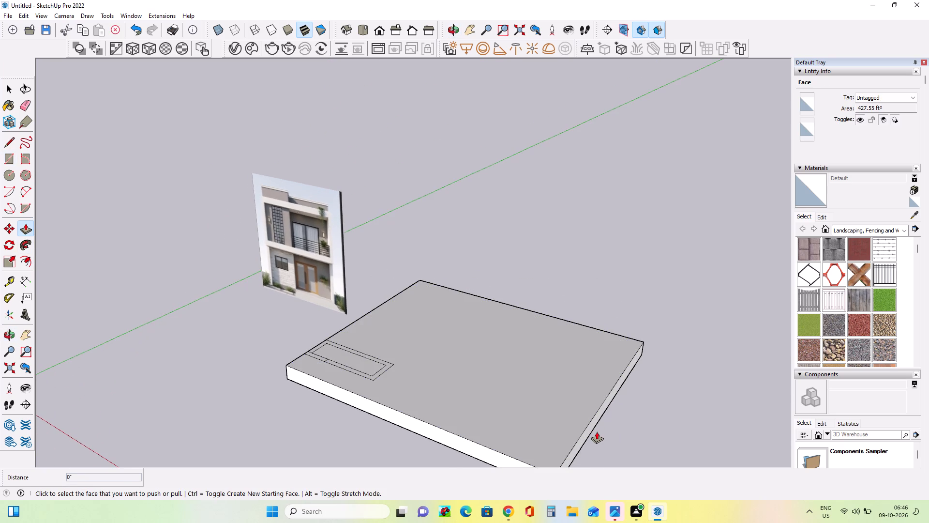
{"action": "left_click", "coordinate": [590, 427]}
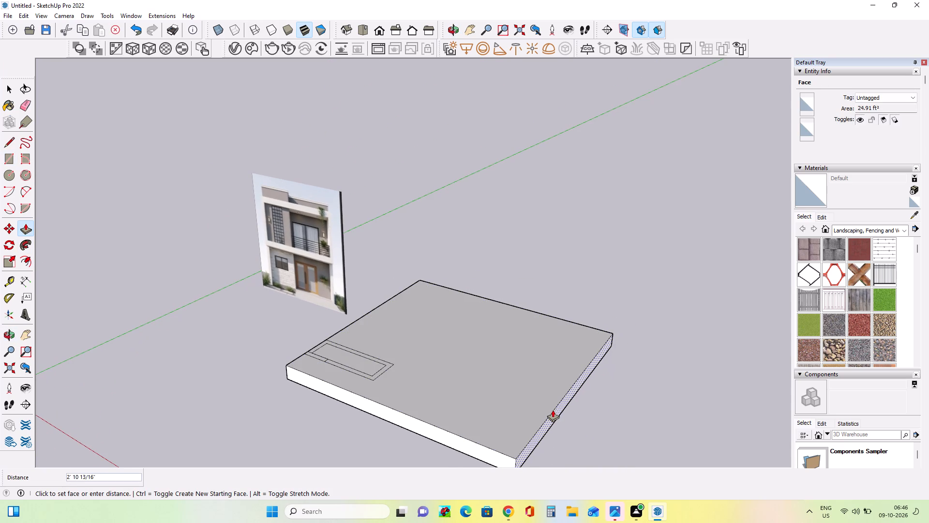
{"action": "left_click", "coordinate": [544, 405]}
Draw a rectangle about 19' 2" by 14' 9" from the small outline's back-left corner to the slab's far back-right corner.
{"action": "middle_click_drag", "start_coordinate": [400, 409], "coordinate": [430, 414]}
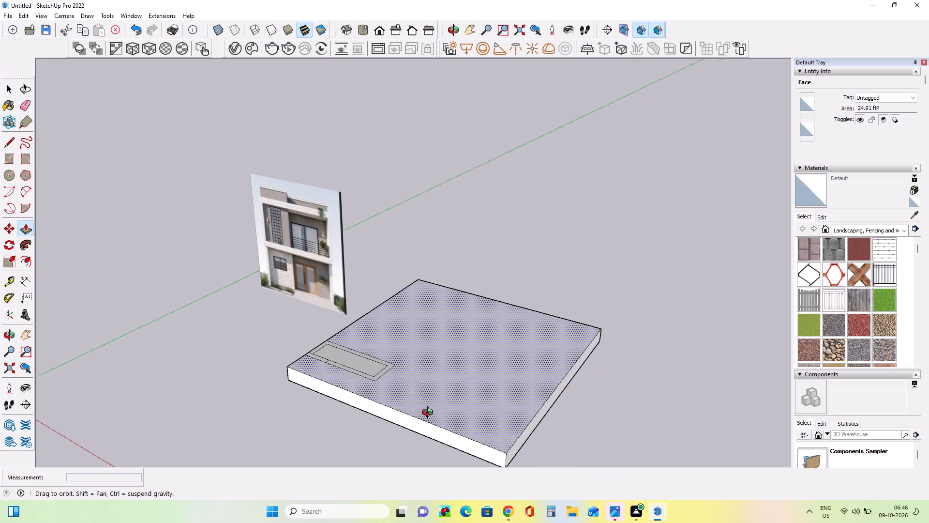
{"action": "middle_click_drag", "start_coordinate": [430, 414], "coordinate": [599, 414]}
{"action": "scroll", "coordinate": [541, 387], "scroll_direction": "up", "scroll_amount": 3}
{"action": "middle_click_drag", "start_coordinate": [543, 388], "coordinate": [533, 392]}
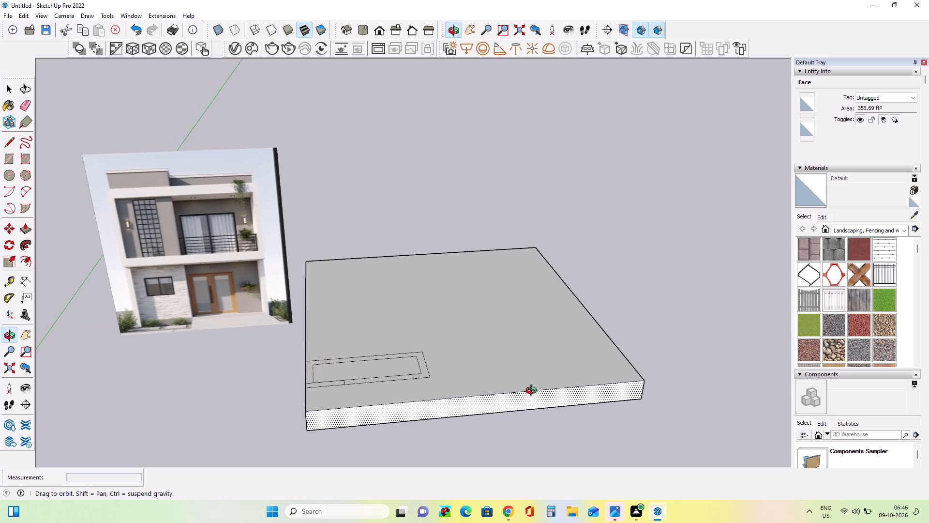
{"action": "middle_click_drag", "start_coordinate": [533, 392], "coordinate": [533, 392]}
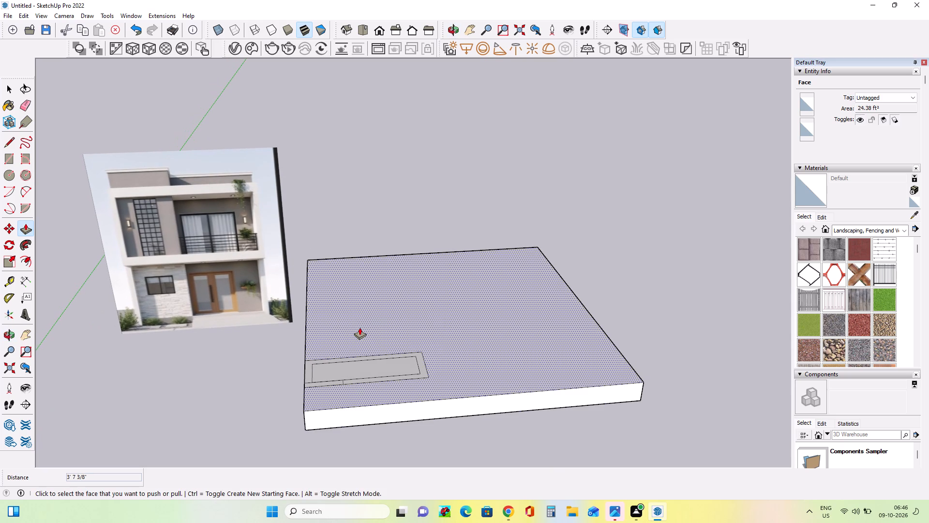
{"action": "middle_click_drag", "start_coordinate": [454, 328], "coordinate": [458, 348]}
{"action": "scroll", "coordinate": [189, 339], "scroll_direction": "up", "scroll_amount": 4}
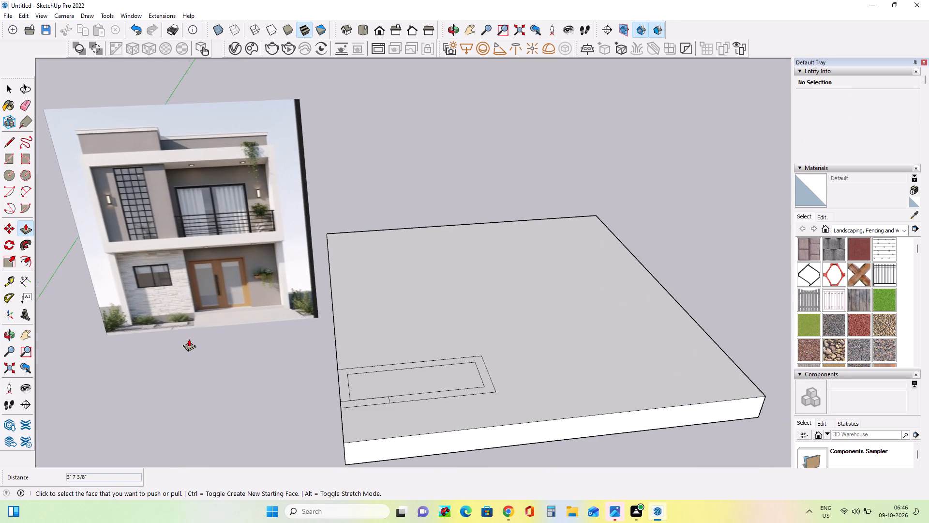
{"action": "scroll", "coordinate": [189, 339], "scroll_direction": "up", "scroll_amount": 3}
{"action": "scroll", "coordinate": [188, 339], "scroll_direction": "down", "scroll_amount": 8}
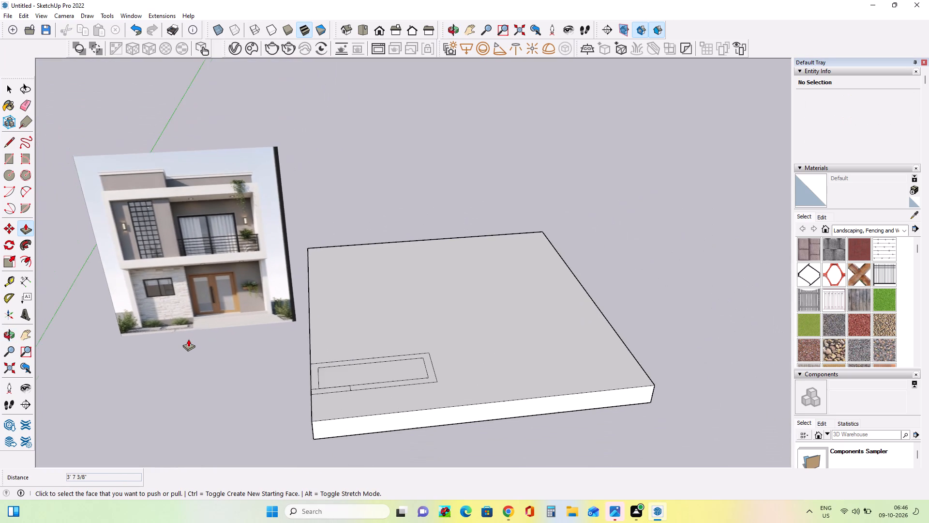
{"action": "scroll", "coordinate": [188, 339], "scroll_direction": "down", "scroll_amount": 2}
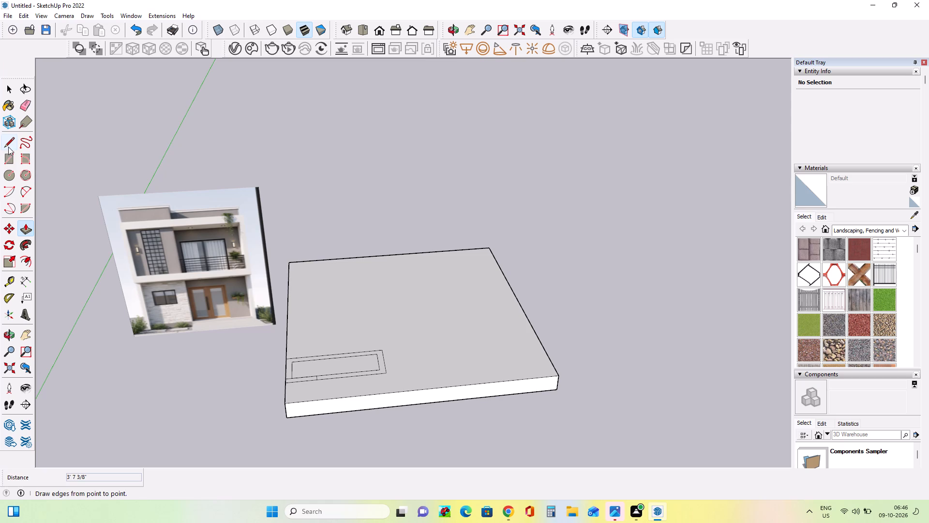
{"action": "left_click", "coordinate": [7, 156]}
{"action": "middle_click_drag", "start_coordinate": [593, 276], "coordinate": [587, 330]}
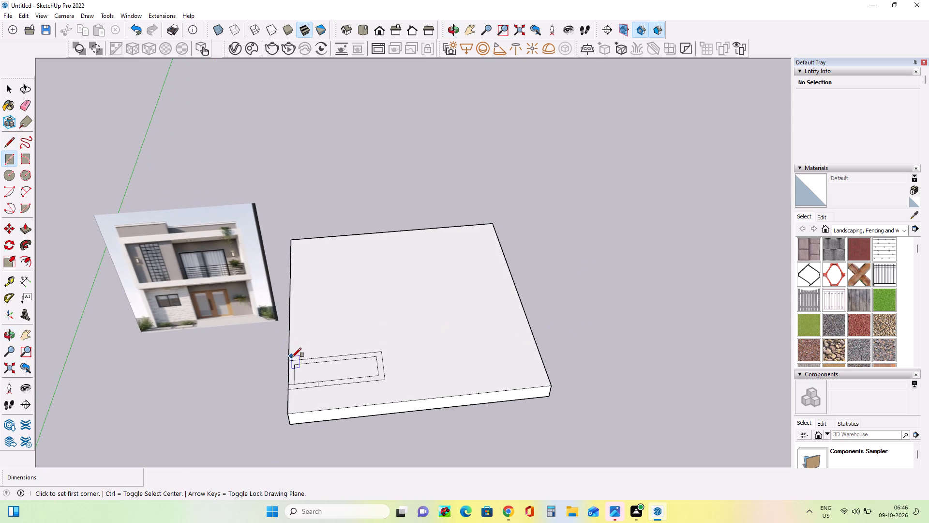
{"action": "left_click", "coordinate": [289, 359]}
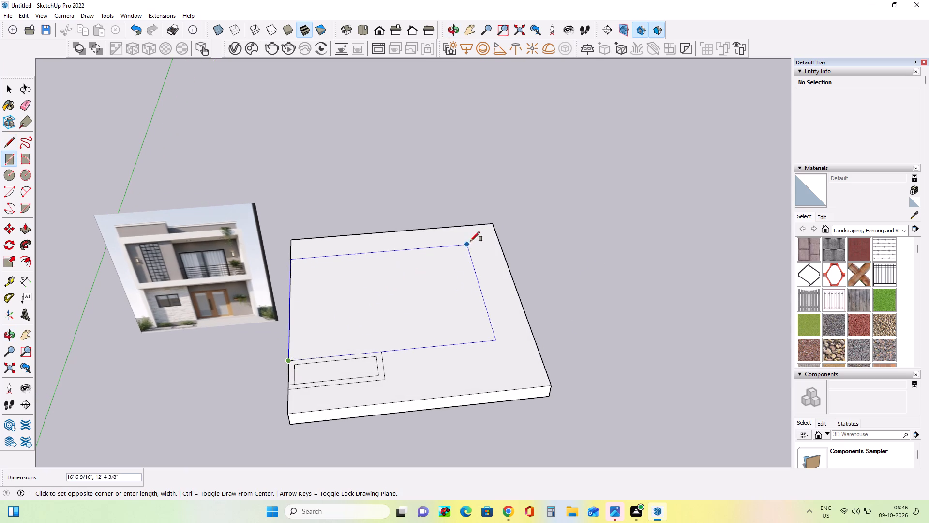
{"action": "left_click", "coordinate": [494, 225]}
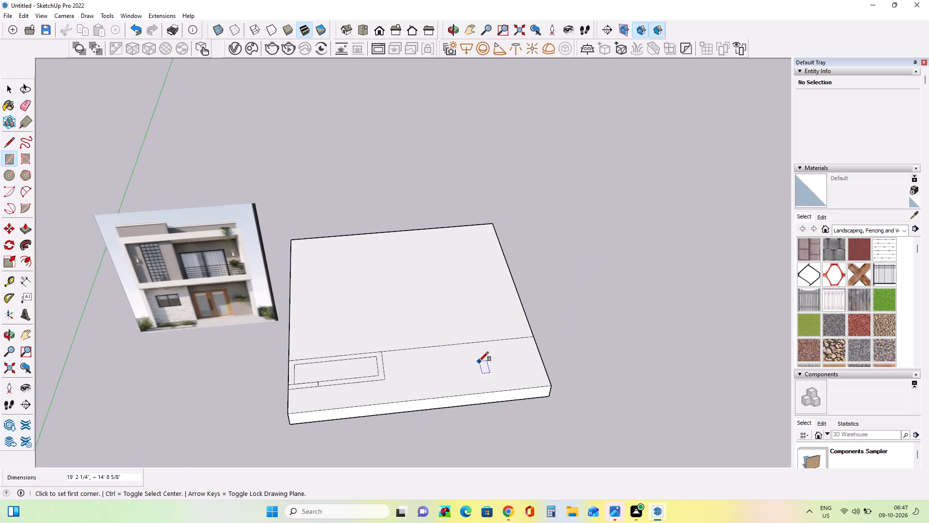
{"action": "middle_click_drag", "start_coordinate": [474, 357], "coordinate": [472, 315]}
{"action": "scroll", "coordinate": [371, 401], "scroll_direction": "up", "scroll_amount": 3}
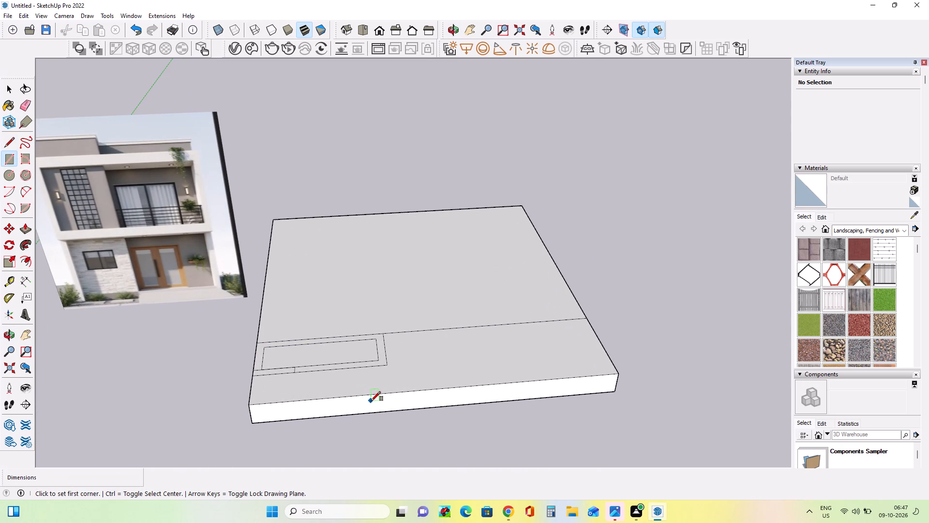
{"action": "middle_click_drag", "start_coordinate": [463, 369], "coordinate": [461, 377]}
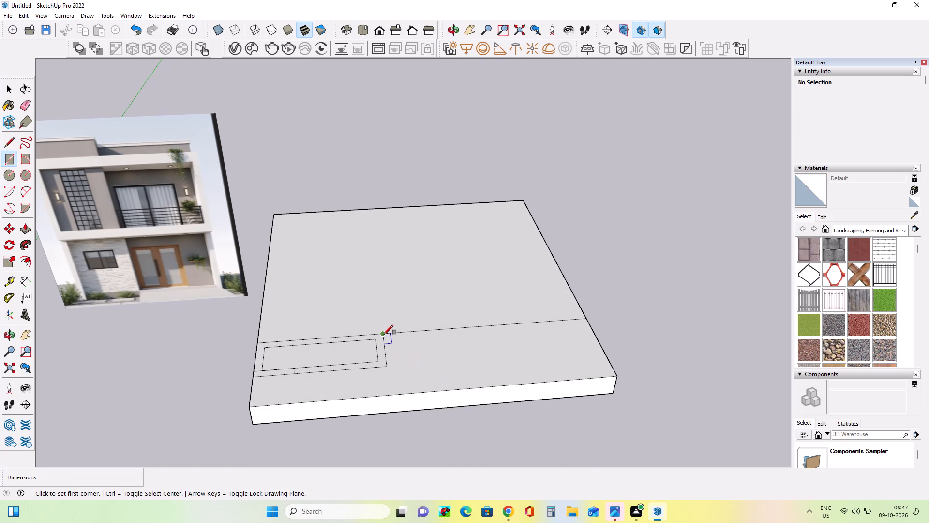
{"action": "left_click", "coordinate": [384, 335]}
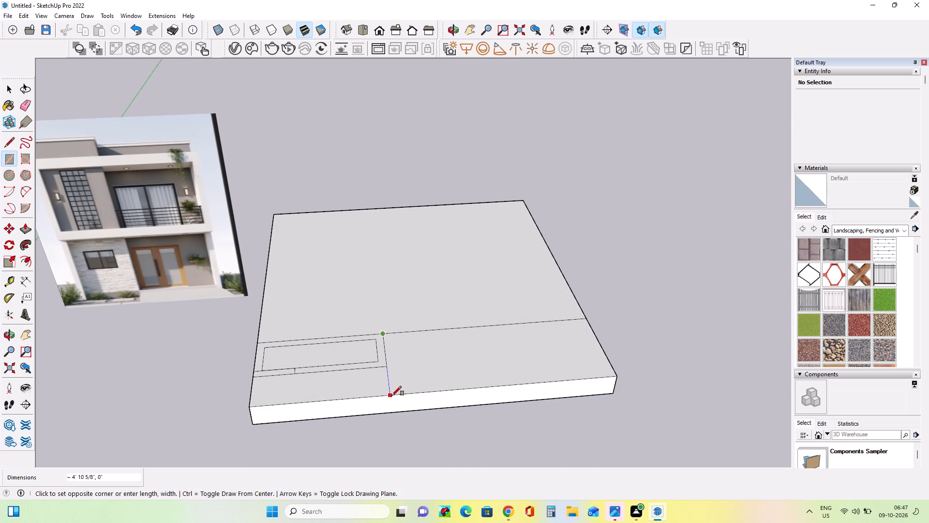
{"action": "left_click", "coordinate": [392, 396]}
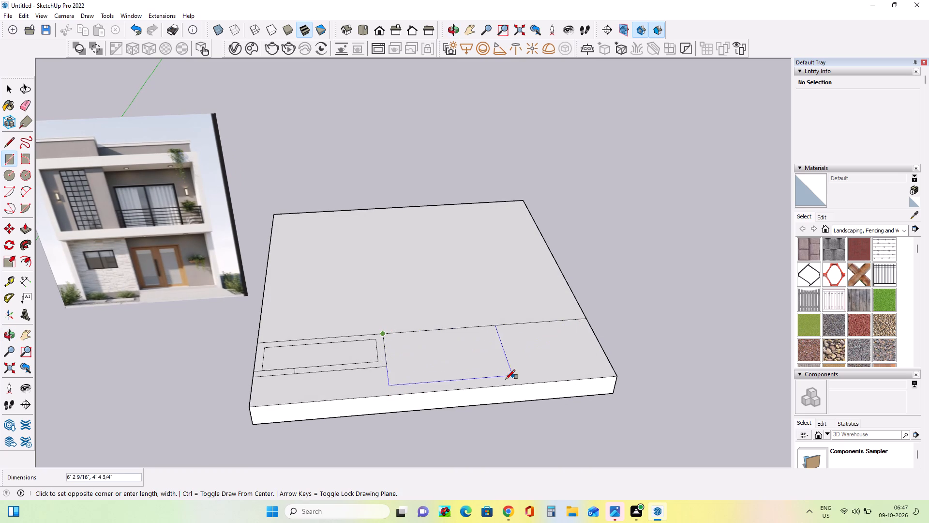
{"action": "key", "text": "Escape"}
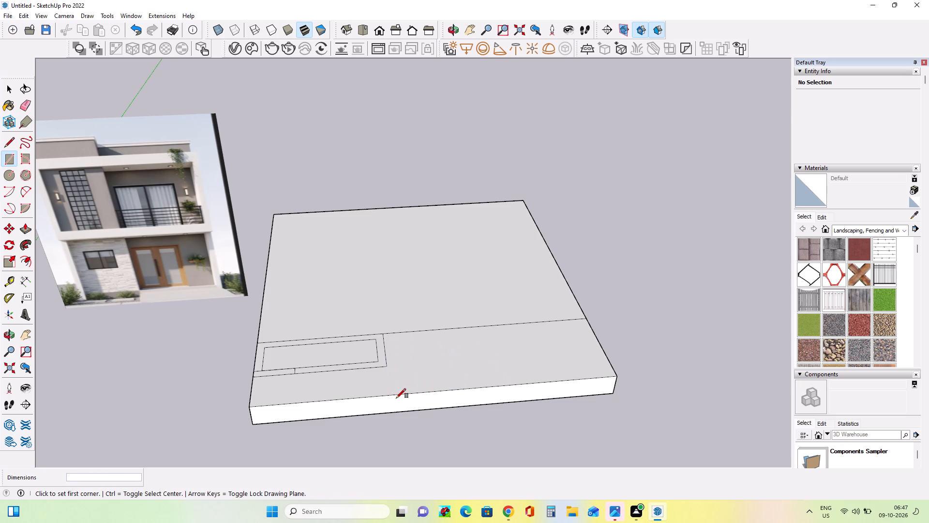
Draw a rectangle about 2' 1" by 1' 3" behind the dividing line, starting where that line meets the slab's right edge.
{"action": "left_click", "coordinate": [584, 322]}
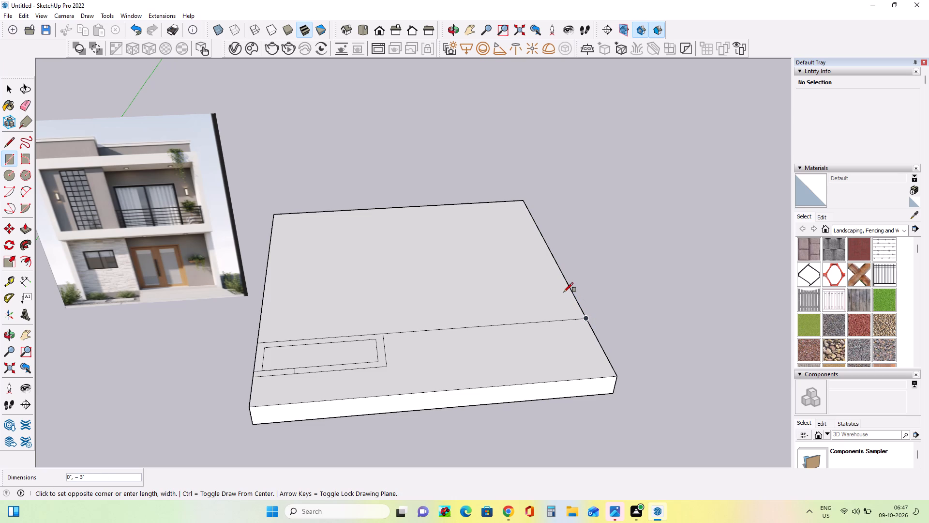
{"action": "left_click", "coordinate": [544, 308]}
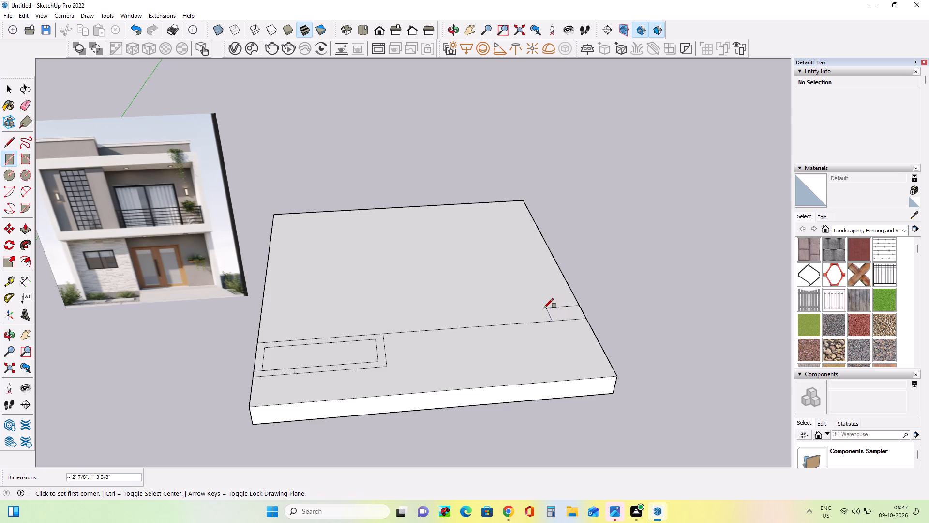
Examine the ground-floor entrance and planting area in the reference image and compare it with the layout on the slab.
{"action": "middle_click_drag", "start_coordinate": [549, 367], "coordinate": [557, 377]}
{"action": "middle_click_drag", "start_coordinate": [520, 364], "coordinate": [504, 305]}
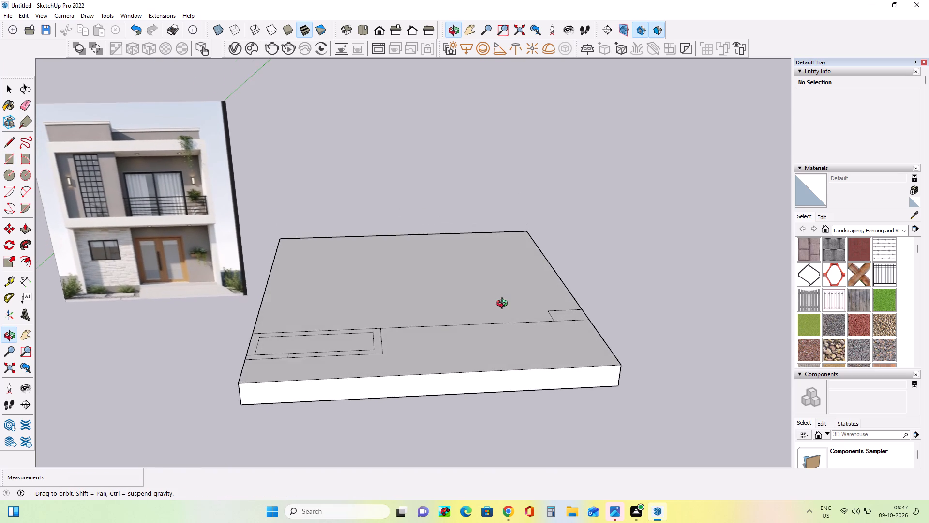
{"action": "middle_click_drag", "start_coordinate": [504, 305], "coordinate": [509, 286]}
{"action": "scroll", "coordinate": [182, 329], "scroll_direction": "up", "scroll_amount": 14}
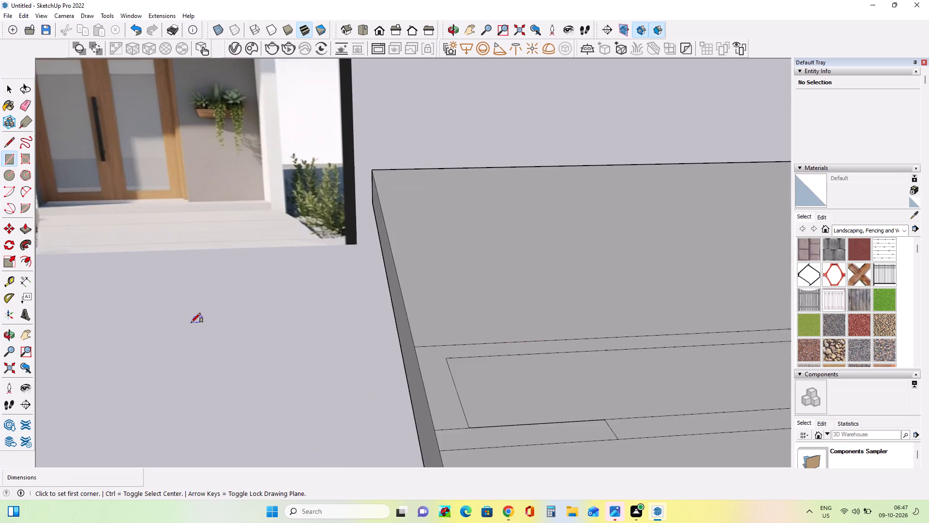
{"action": "scroll", "coordinate": [192, 323], "scroll_direction": "down", "scroll_amount": 7}
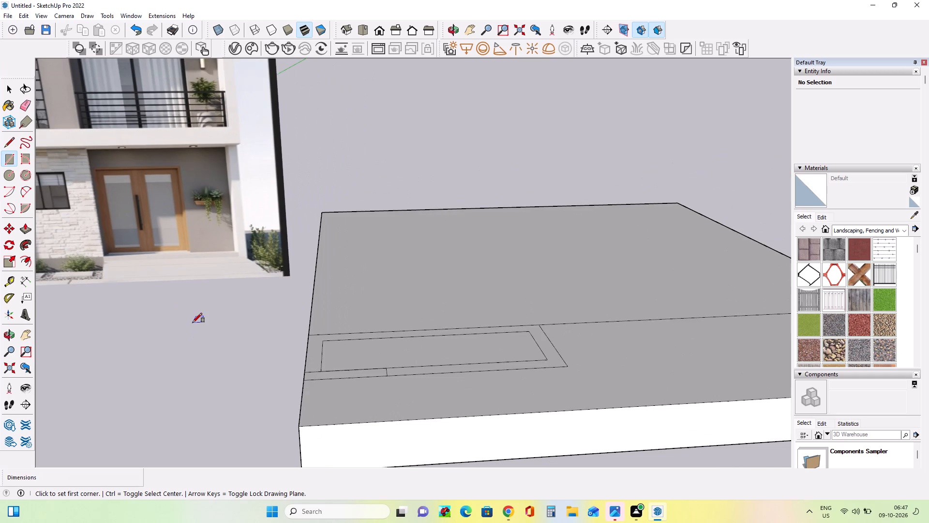
{"action": "scroll", "coordinate": [193, 323], "scroll_direction": "down", "scroll_amount": 8}
{"action": "middle_click_drag", "start_coordinate": [518, 383], "coordinate": [519, 417]}
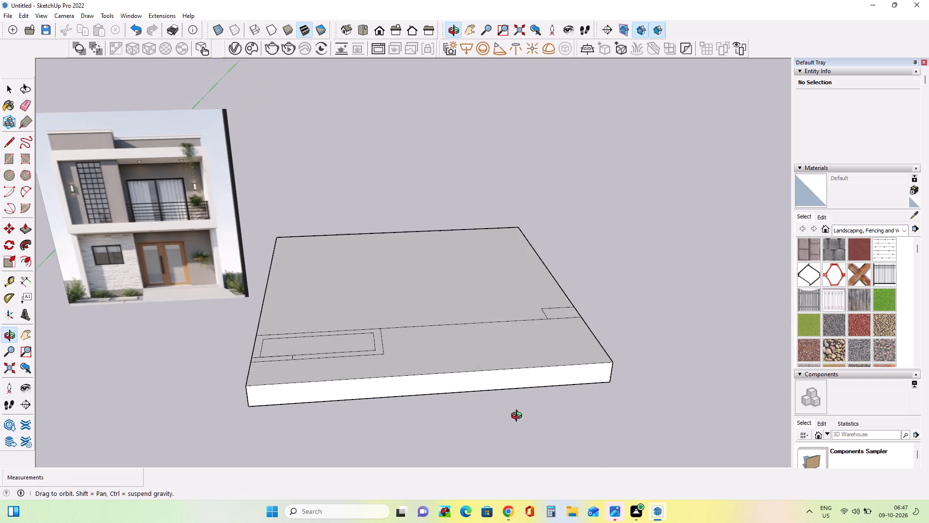
Push/pull the large rear face of the slab up 5' 11" to form the ground-floor block.
{"action": "middle_click_drag", "start_coordinate": [519, 417], "coordinate": [518, 418]}
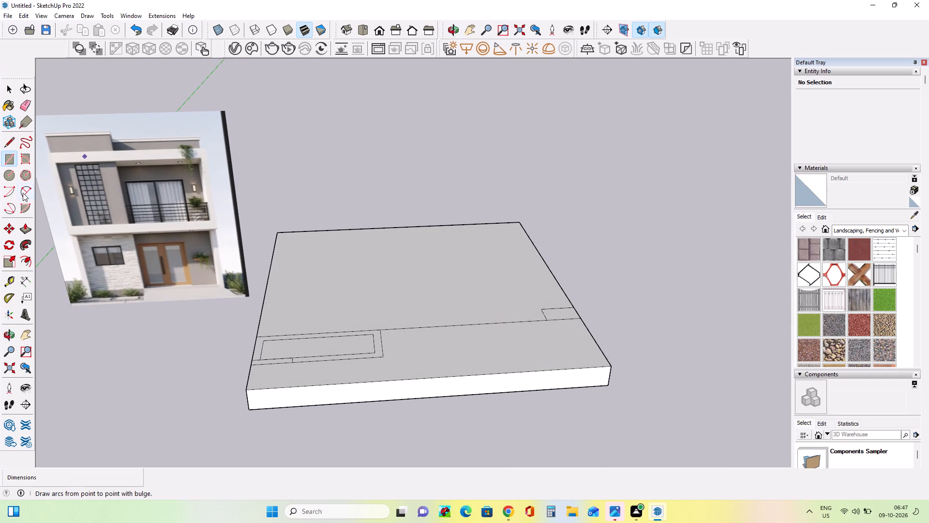
{"action": "left_click", "coordinate": [28, 227]}
{"action": "left_click", "coordinate": [349, 271]}
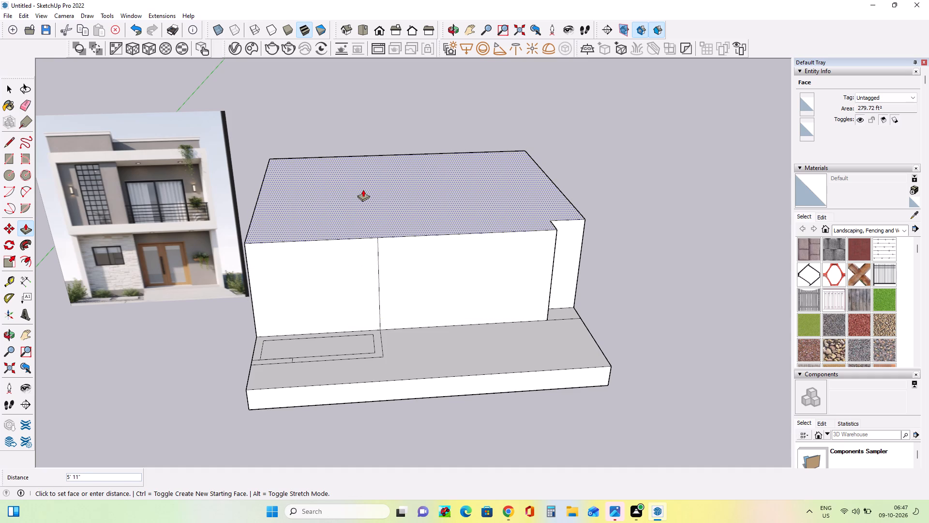
{"action": "left_click", "coordinate": [363, 189]}
Raise the small rectangle at the slab's right edge 5' 11" and extend it about 7' 7" further as a tall pillar.
{"action": "middle_click_drag", "start_coordinate": [388, 299], "coordinate": [378, 268]}
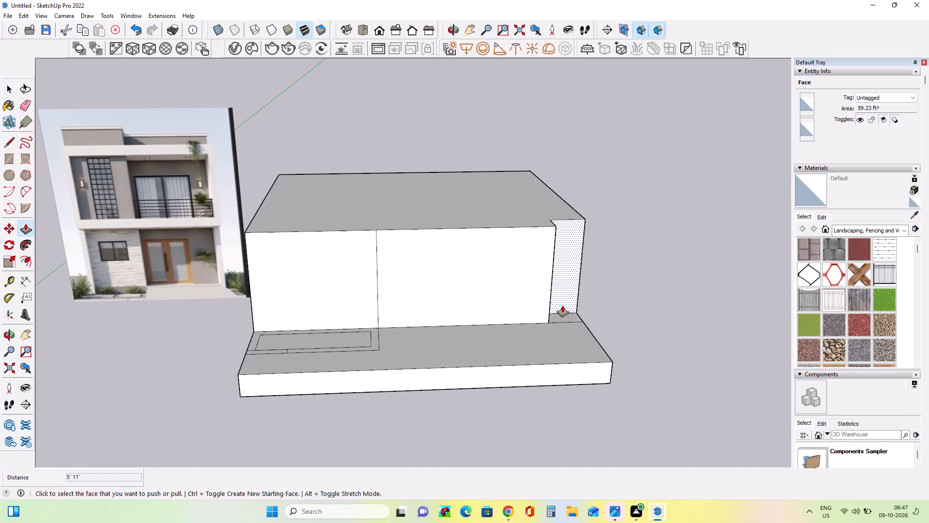
{"action": "left_click", "coordinate": [568, 318]}
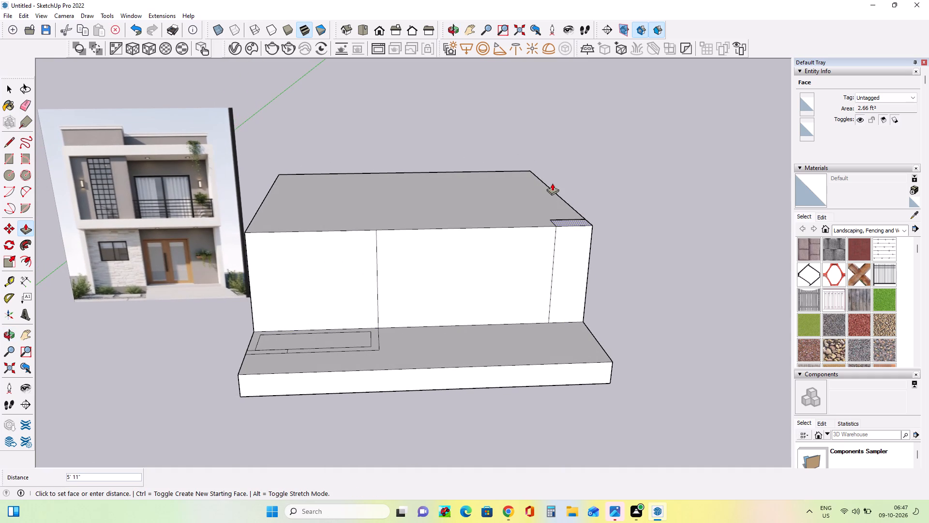
{"action": "left_click", "coordinate": [552, 183]}
{"action": "left_click", "coordinate": [568, 222]}
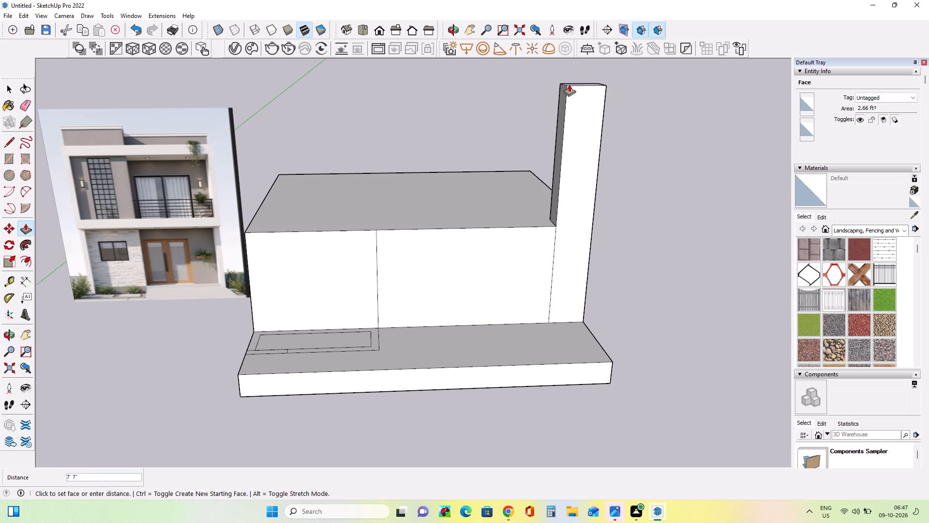
{"action": "left_click", "coordinate": [569, 84]}
Push the block's front face between the planting area and the pillar inward about 5' 4 9/16" to form the entrance recess.
{"action": "middle_click_drag", "start_coordinate": [658, 272], "coordinate": [659, 278]}
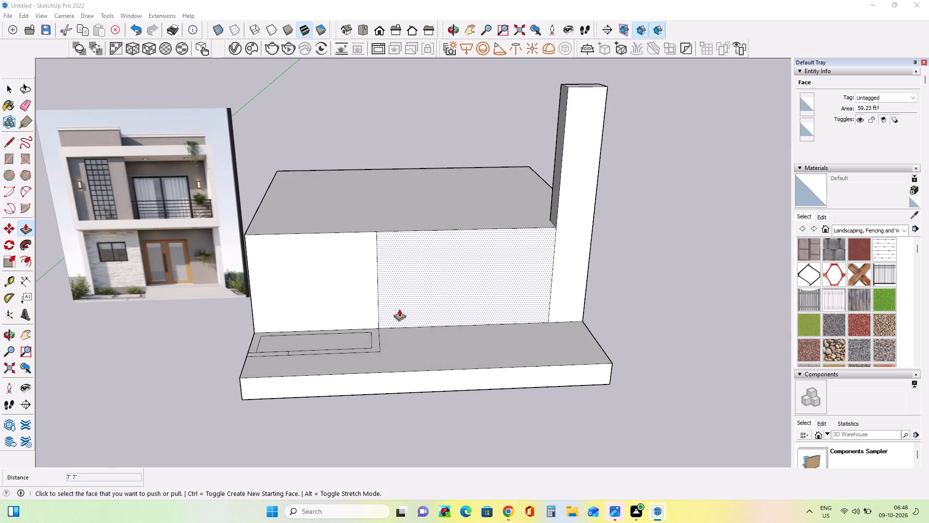
{"action": "left_click", "coordinate": [442, 296]}
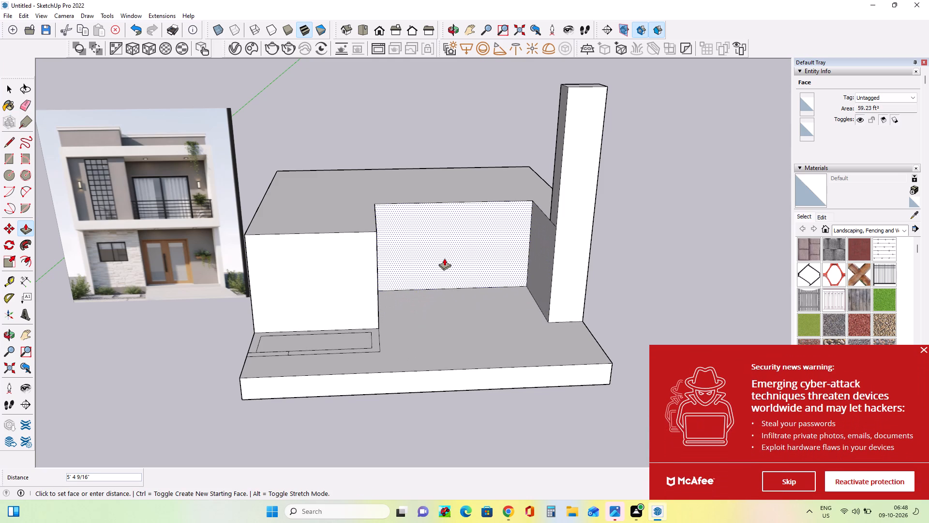
{"action": "left_click", "coordinate": [444, 258]}
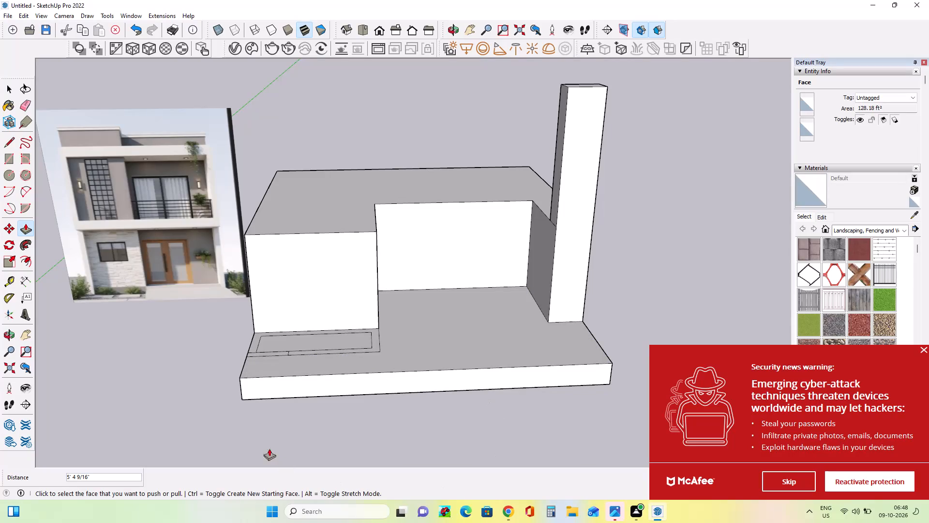
Raise the narrow strip at the planting area's front-left corner 5' 11" as a thin upright panel.
{"action": "middle_click_drag", "start_coordinate": [333, 358], "coordinate": [393, 360]}
{"action": "middle_click_drag", "start_coordinate": [392, 357], "coordinate": [313, 373]}
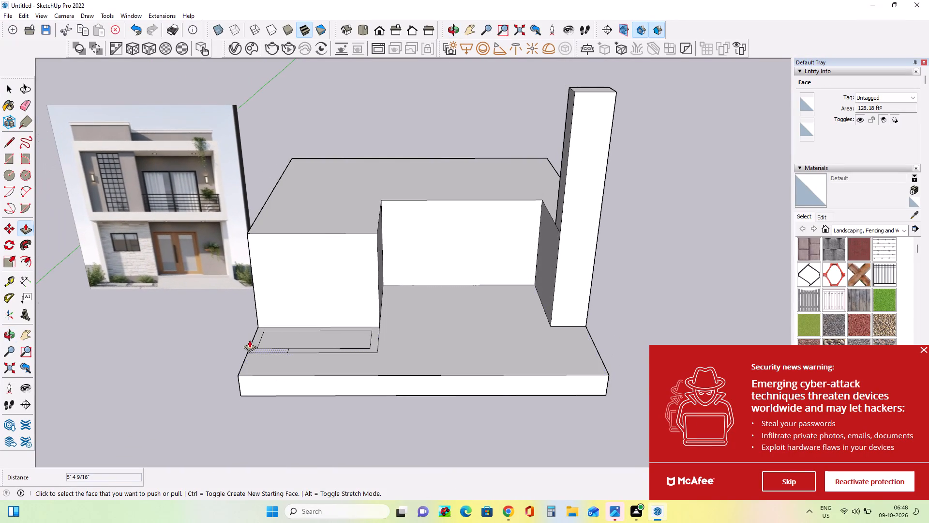
{"action": "scroll", "coordinate": [244, 309], "scroll_direction": "up", "scroll_amount": 3}
{"action": "left_click", "coordinate": [268, 365]}
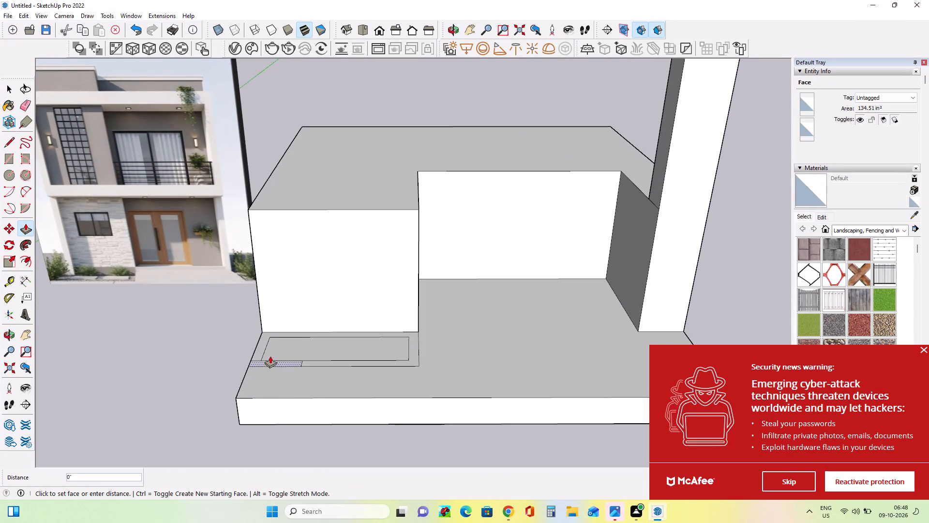
{"action": "left_click", "coordinate": [315, 178]}
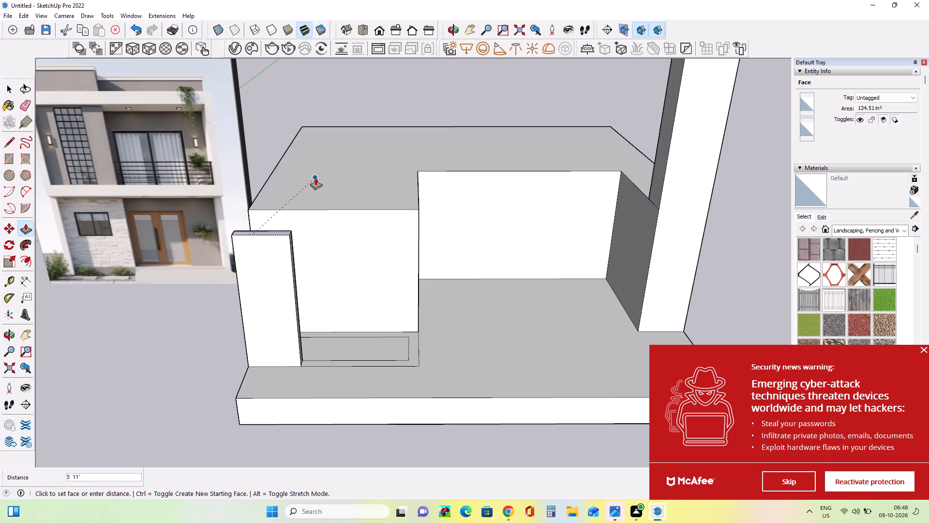
Draw a rectangle about 1' 3" by 6" on the pillar's inner side face, starting at the block's top front corner.
{"action": "middle_click_drag", "start_coordinate": [374, 270], "coordinate": [379, 252]}
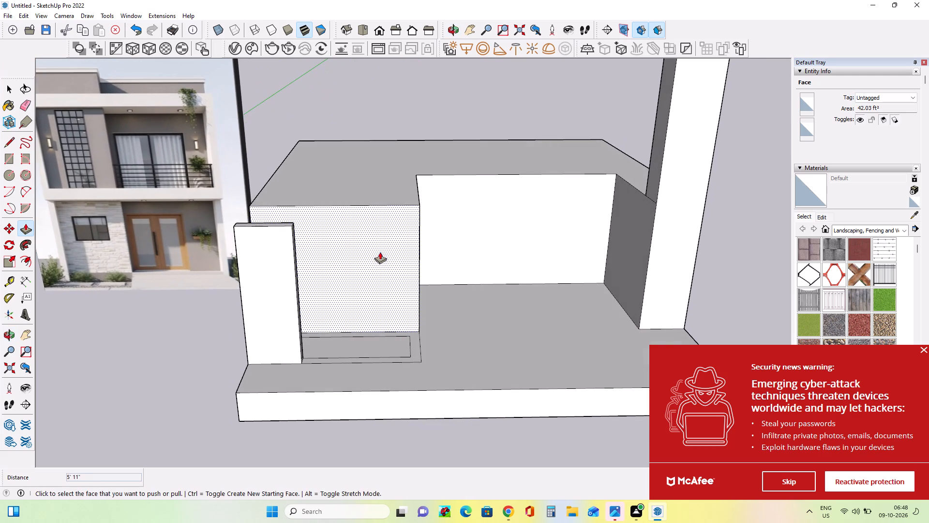
{"action": "middle_click_drag", "start_coordinate": [422, 230], "coordinate": [428, 240]}
{"action": "middle_click_drag", "start_coordinate": [485, 252], "coordinate": [478, 265]}
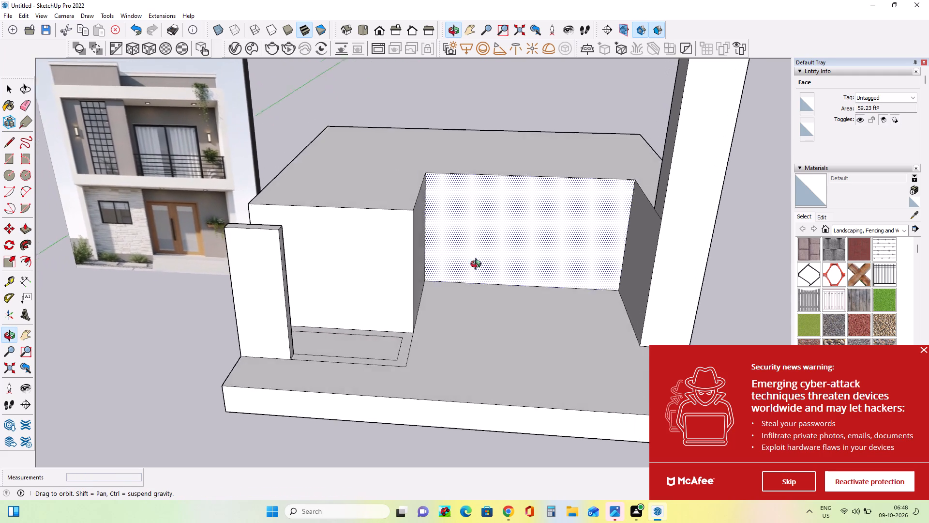
{"action": "middle_click_drag", "start_coordinate": [478, 265], "coordinate": [479, 265]}
{"action": "scroll", "coordinate": [479, 265], "scroll_direction": "down", "scroll_amount": 2}
{"action": "middle_click_drag", "start_coordinate": [474, 275], "coordinate": [504, 268]}
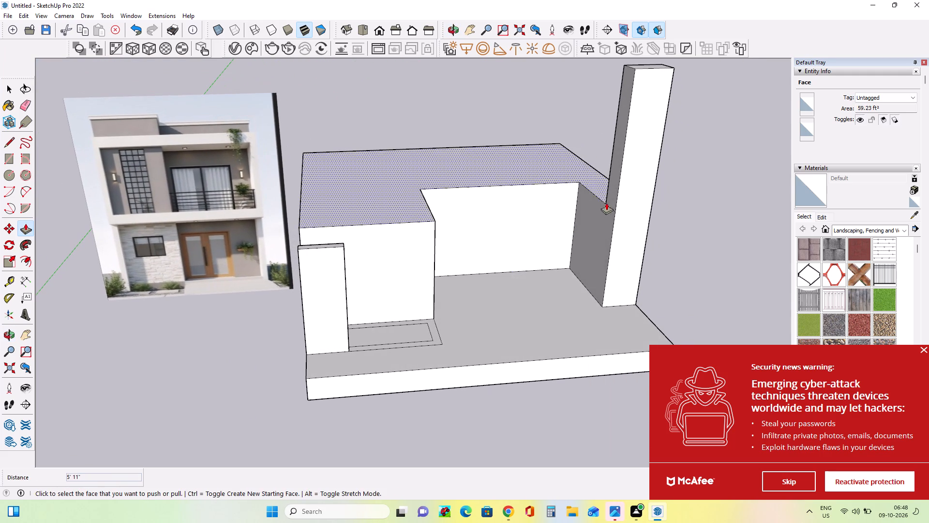
{"action": "left_click", "coordinate": [8, 161]}
{"action": "scroll", "coordinate": [622, 208], "scroll_direction": "up", "scroll_amount": 6}
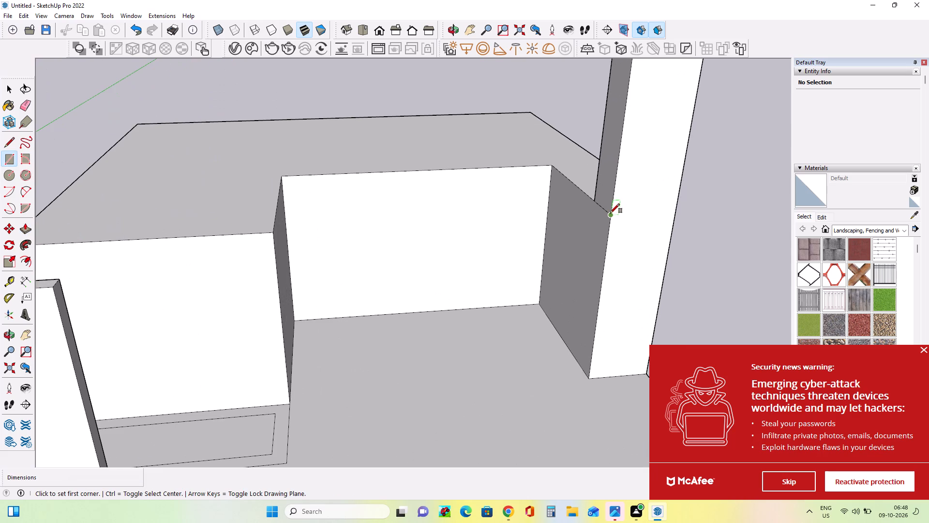
{"action": "left_click", "coordinate": [610, 214]}
{"action": "left_click", "coordinate": [596, 186]}
Push/pull the small rectangle on the pillar about 14' 10" across the front as a beam reaching the upright panel.
{"action": "middle_click_drag", "start_coordinate": [660, 218], "coordinate": [622, 234]}
{"action": "scroll", "coordinate": [528, 213], "scroll_direction": "down", "scroll_amount": 2}
{"action": "middle_click_drag", "start_coordinate": [539, 228], "coordinate": [574, 236]}
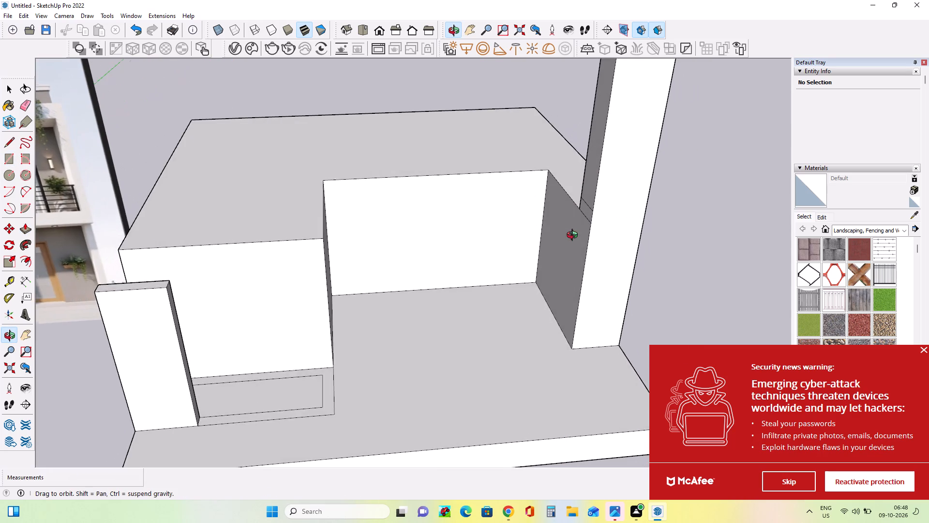
{"action": "middle_click_drag", "start_coordinate": [574, 236], "coordinate": [575, 236]}
{"action": "scroll", "coordinate": [575, 236], "scroll_direction": "down", "scroll_amount": 4}
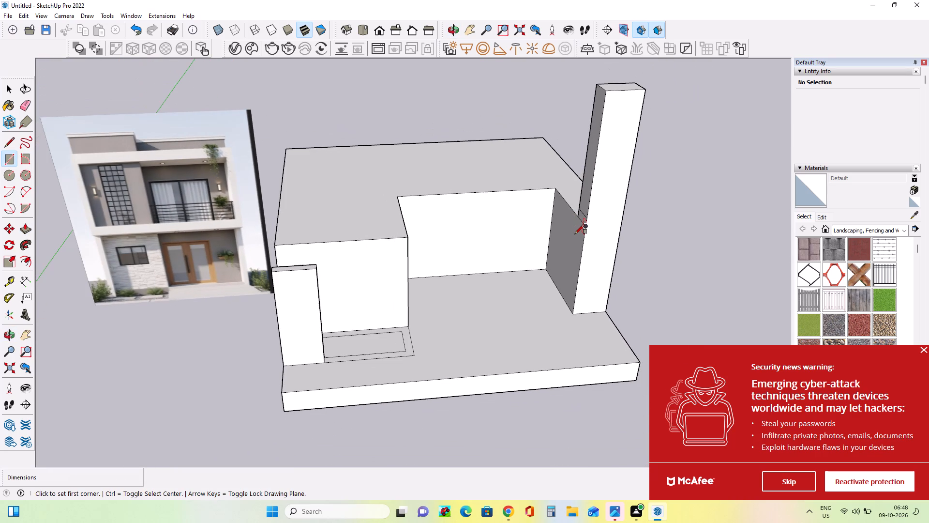
{"action": "left_click", "coordinate": [25, 228]}
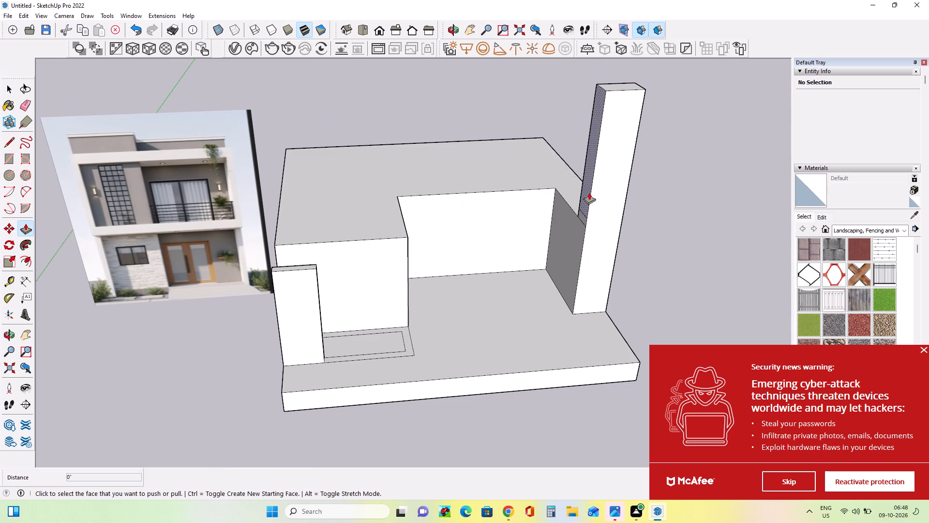
{"action": "left_click", "coordinate": [583, 215]}
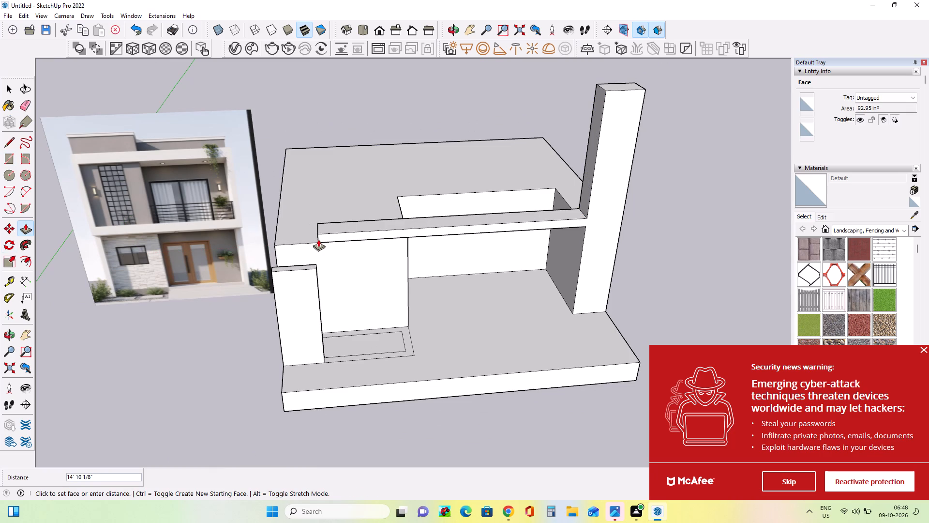
{"action": "left_click", "coordinate": [318, 239]}
Push/pull the top of the upright panel beside the planting area higher so it rises above the beam.
{"action": "scroll", "coordinate": [184, 278], "scroll_direction": "up", "scroll_amount": 4}
{"action": "scroll", "coordinate": [197, 270], "scroll_direction": "down", "scroll_amount": 3}
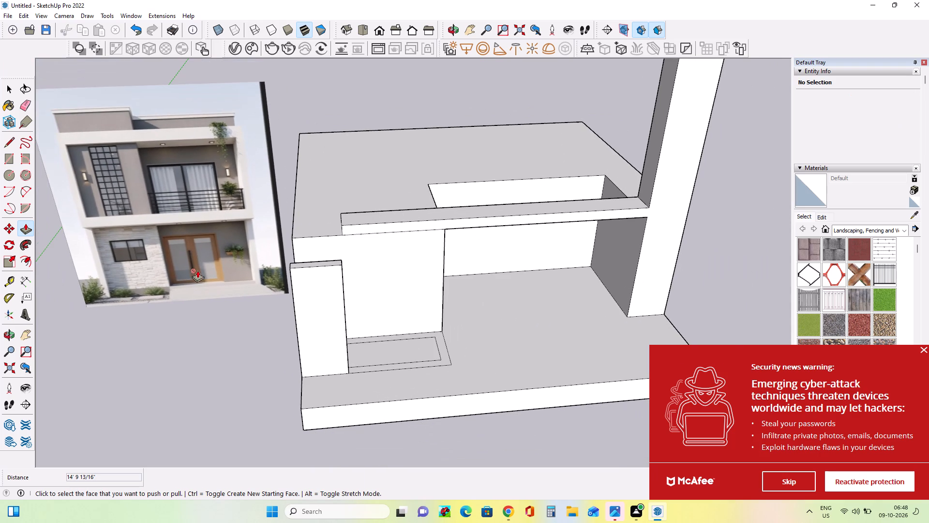
{"action": "middle_click_drag", "start_coordinate": [350, 266], "coordinate": [362, 282]}
{"action": "left_click", "coordinate": [329, 274]}
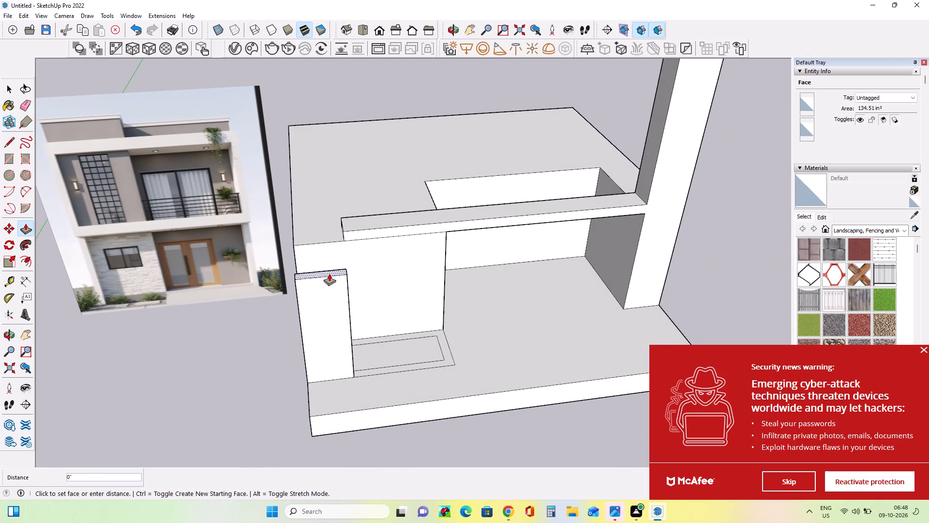
{"action": "left_click", "coordinate": [332, 156]}
Pull the shared front face of the beam and pillar forward about 2 5/16" and a further 10 1/2".
{"action": "left_click", "coordinate": [435, 225]}
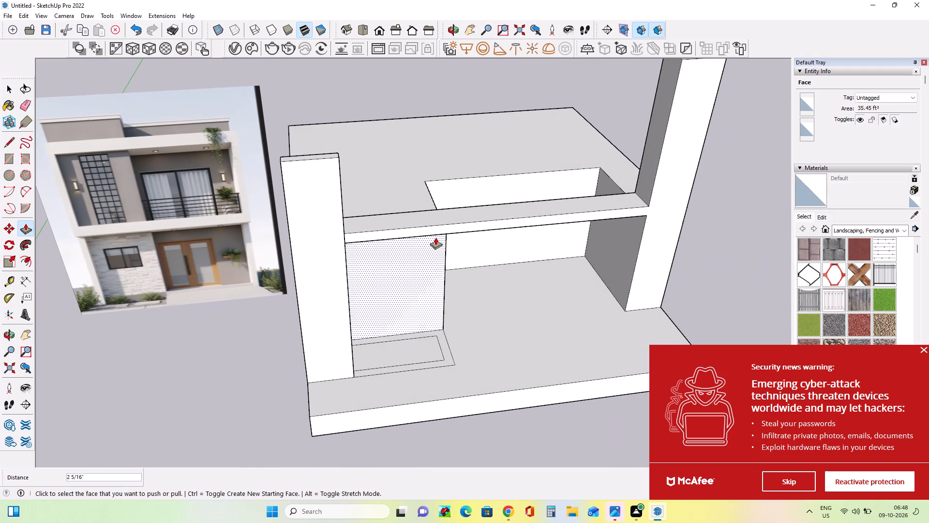
{"action": "left_click", "coordinate": [421, 256]}
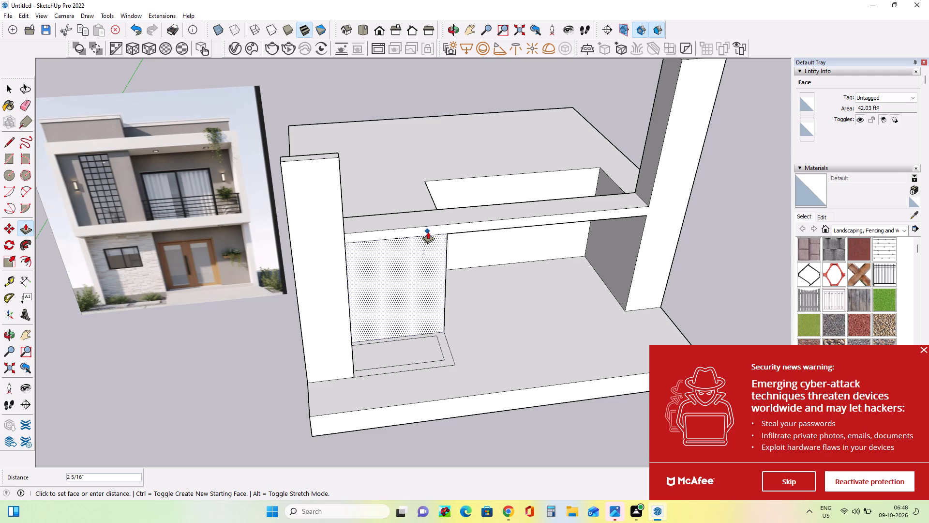
{"action": "key", "text": "Escape"}
{"action": "left_click", "coordinate": [474, 224]}
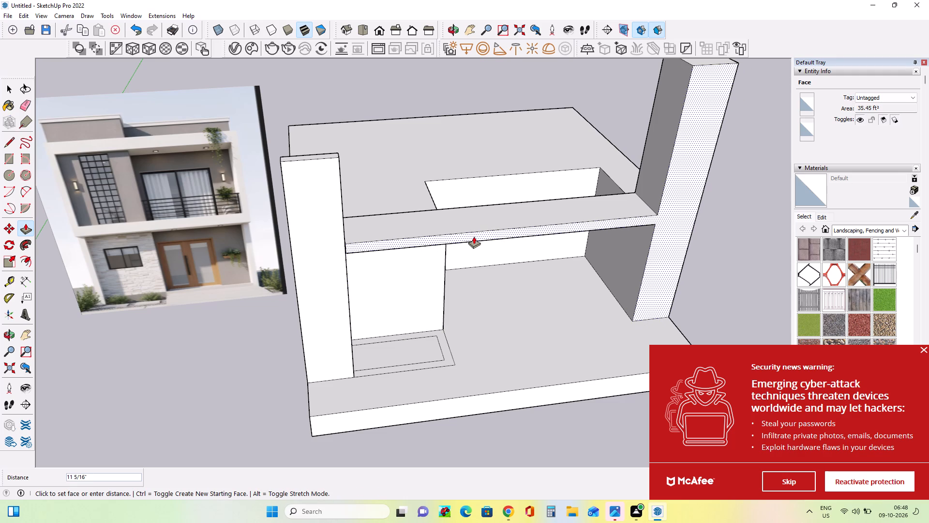
{"action": "left_click", "coordinate": [474, 236]}
Pull the shared beam and pillar front face forward about 2' 11" over the front of the slab.
{"action": "middle_click_drag", "start_coordinate": [500, 295], "coordinate": [465, 268]}
{"action": "scroll", "coordinate": [464, 267], "scroll_direction": "down", "scroll_amount": 2}
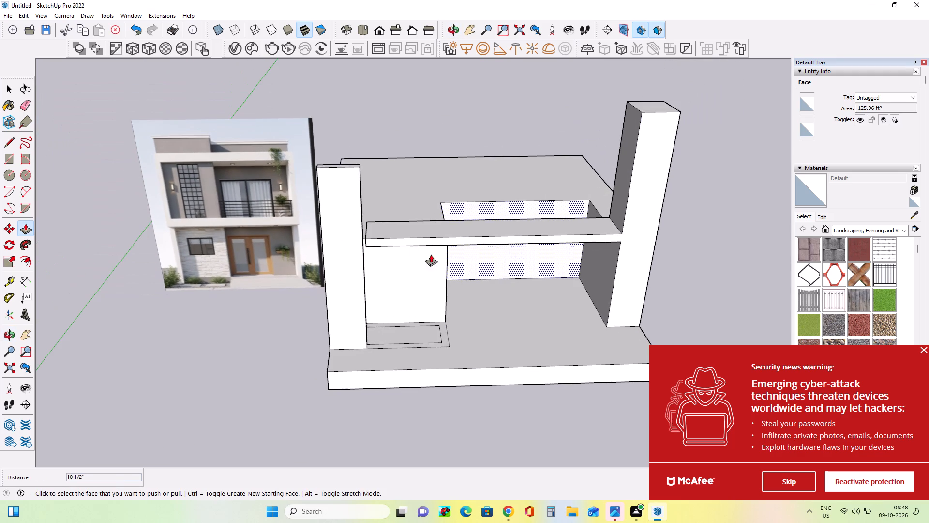
{"action": "middle_click_drag", "start_coordinate": [382, 246], "coordinate": [451, 254]}
{"action": "middle_click_drag", "start_coordinate": [330, 255], "coordinate": [640, 233]}
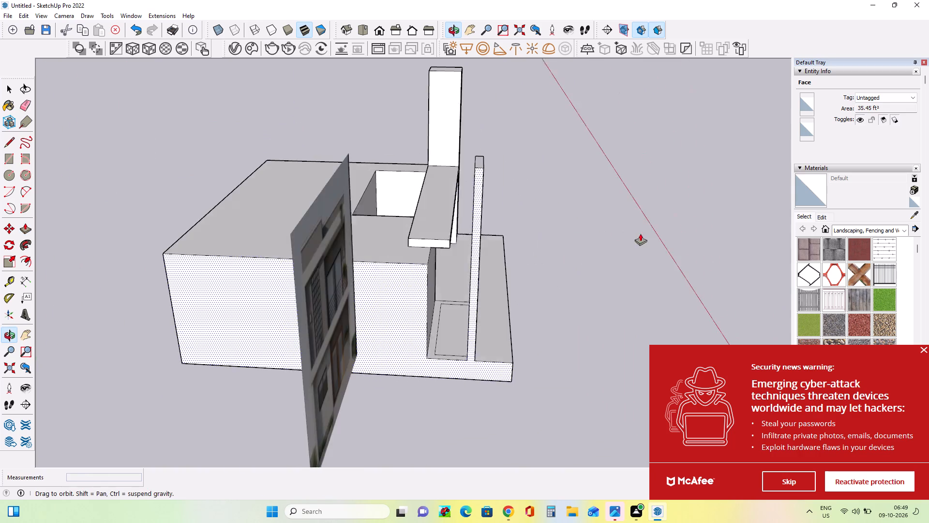
{"action": "middle_click_drag", "start_coordinate": [640, 233], "coordinate": [641, 233]}
{"action": "scroll", "coordinate": [426, 248], "scroll_direction": "up", "scroll_amount": 3}
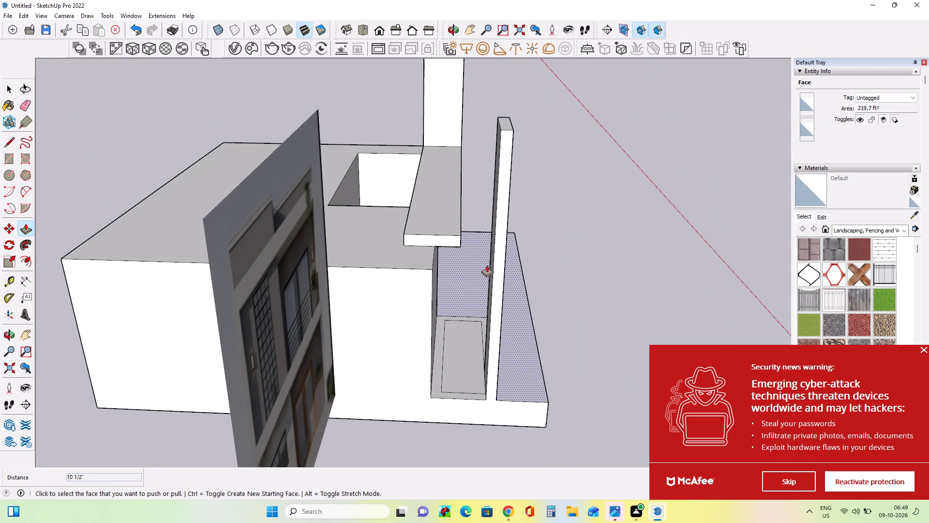
{"action": "middle_click_drag", "start_coordinate": [490, 265], "coordinate": [377, 202]}
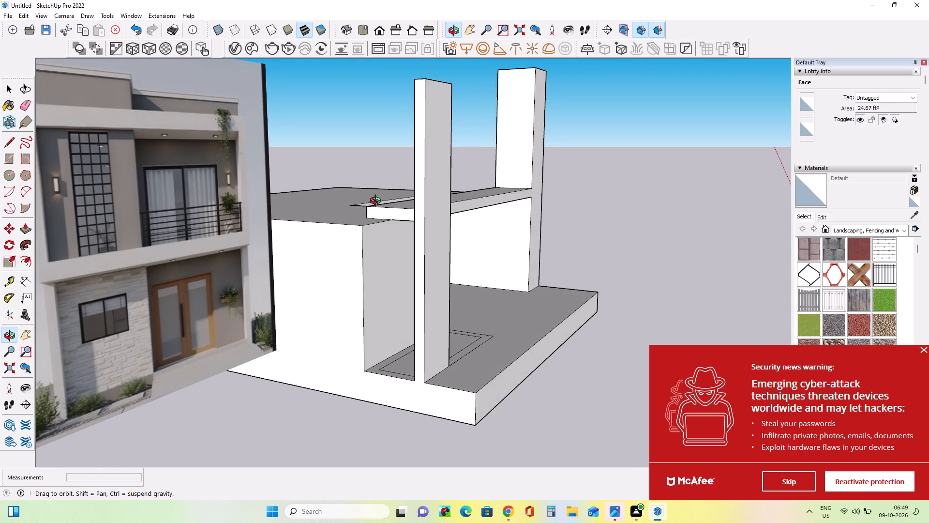
{"action": "middle_click_drag", "start_coordinate": [377, 202], "coordinate": [526, 212]}
{"action": "middle_click_drag", "start_coordinate": [493, 250], "coordinate": [194, 301]}
{"action": "double_click", "coordinate": [400, 219]}
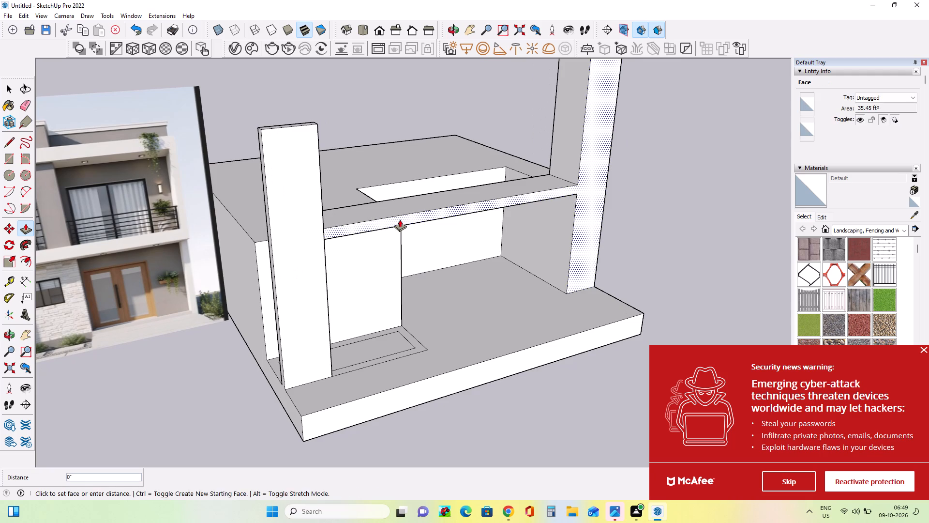
{"action": "left_click", "coordinate": [410, 231]}
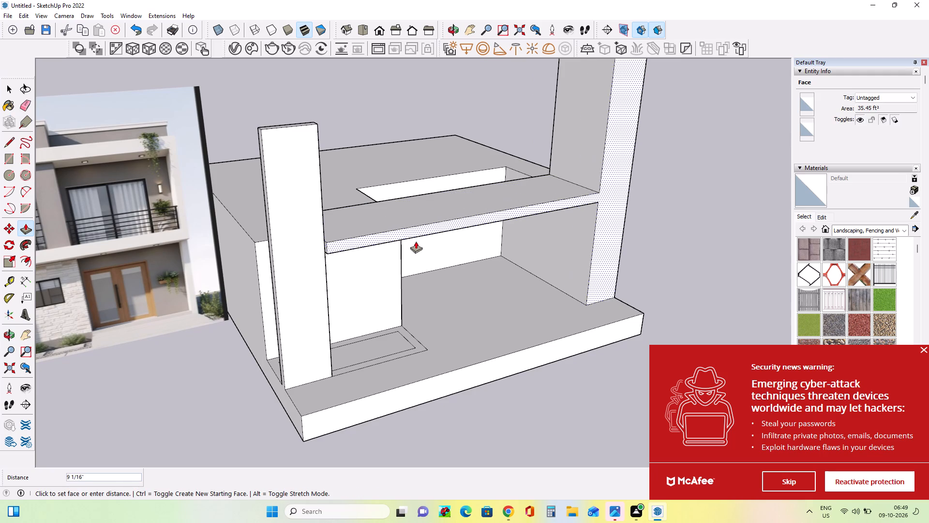
{"action": "left_click", "coordinate": [459, 291]}
Push the shared beam and pillar front face back about 2' 2" and a further 4 7/16" towards the upright panel.
{"action": "left_click", "coordinate": [363, 265]}
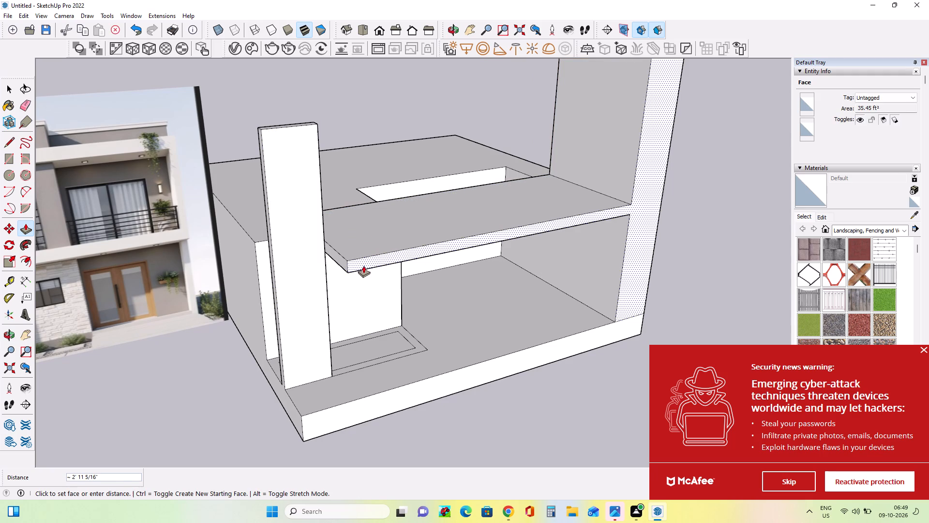
{"action": "left_click", "coordinate": [319, 258]}
{"action": "scroll", "coordinate": [317, 249], "scroll_direction": "up", "scroll_amount": 3}
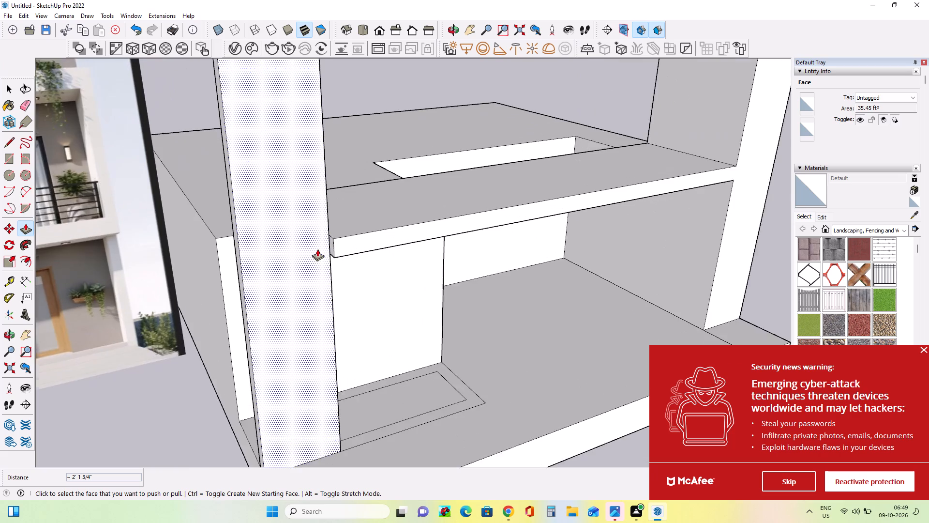
{"action": "scroll", "coordinate": [317, 249], "scroll_direction": "up", "scroll_amount": 5}
{"action": "left_click", "coordinate": [349, 244]}
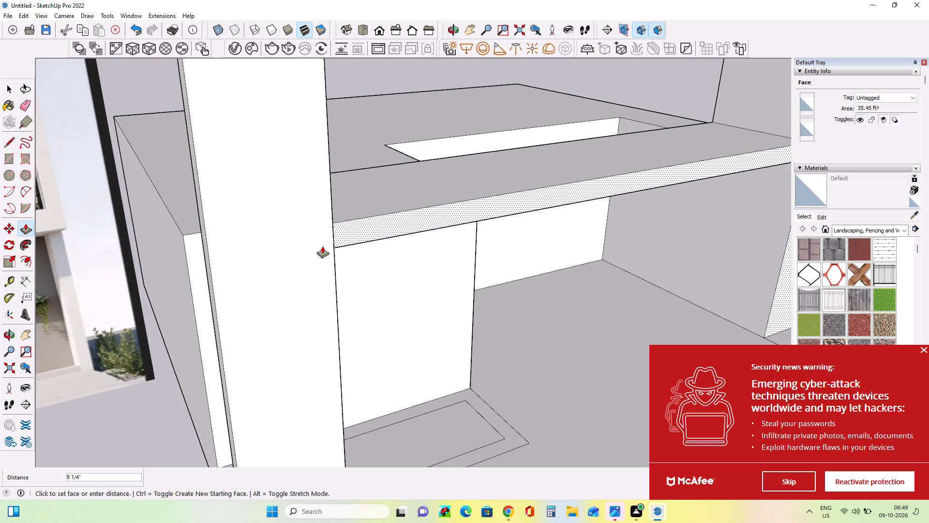
{"action": "left_click", "coordinate": [321, 258]}
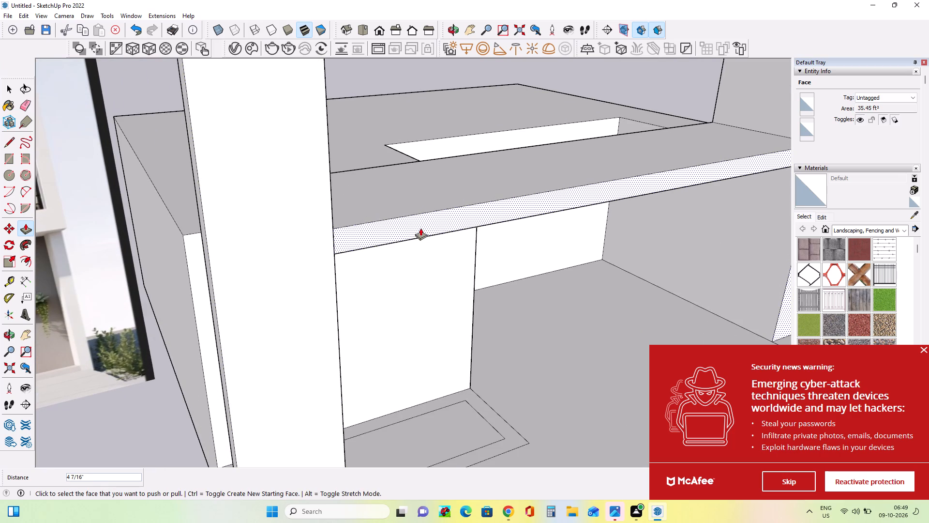
Extend the end face of the floor beam about 1' 3 3/8" behind the upright panel beside the planting area.
{"action": "middle_click_drag", "start_coordinate": [420, 228], "coordinate": [660, 252]}
{"action": "left_click", "coordinate": [531, 240]}
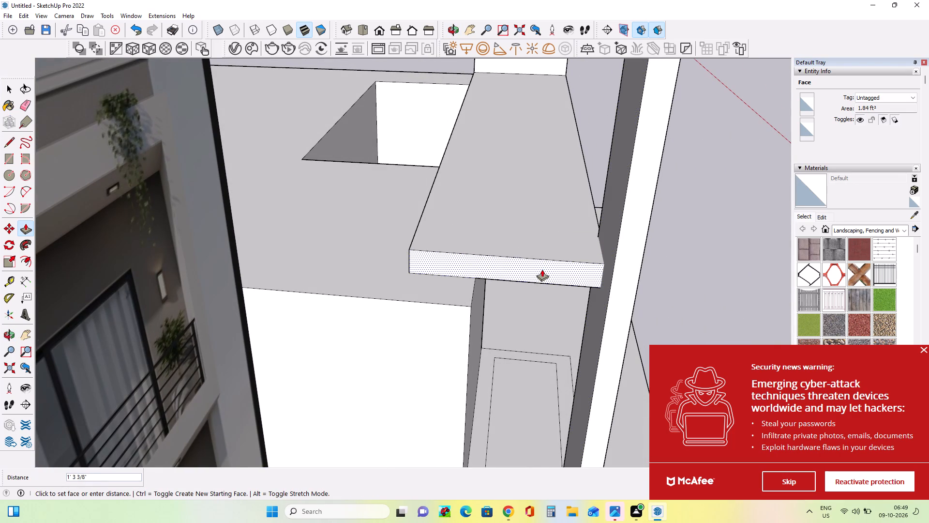
{"action": "left_click", "coordinate": [542, 269]}
Compare the modelled beam, pillar and upright panel with the façade in the reference image.
{"action": "middle_click_drag", "start_coordinate": [498, 280], "coordinate": [222, 270]}
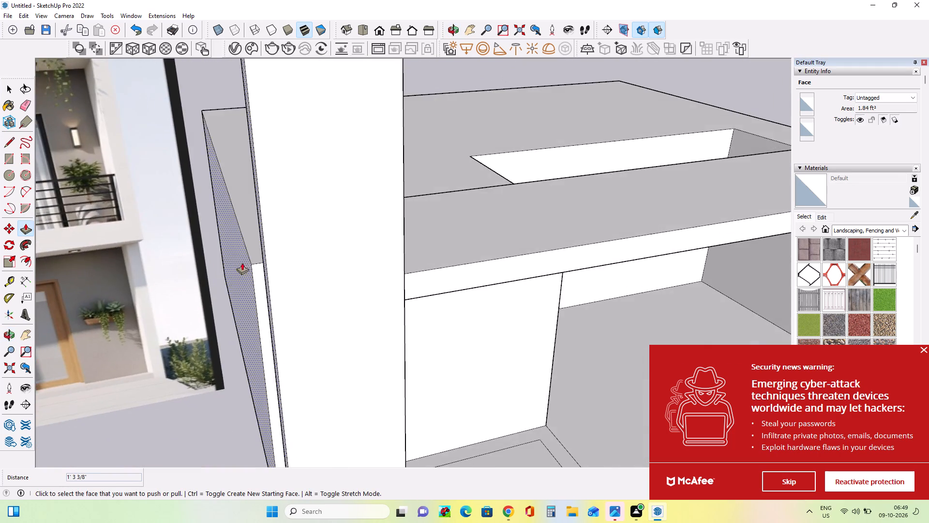
{"action": "scroll", "coordinate": [248, 262], "scroll_direction": "down", "scroll_amount": 14}
{"action": "middle_click_drag", "start_coordinate": [419, 272], "coordinate": [354, 283]}
{"action": "scroll", "coordinate": [354, 291], "scroll_direction": "up", "scroll_amount": 2}
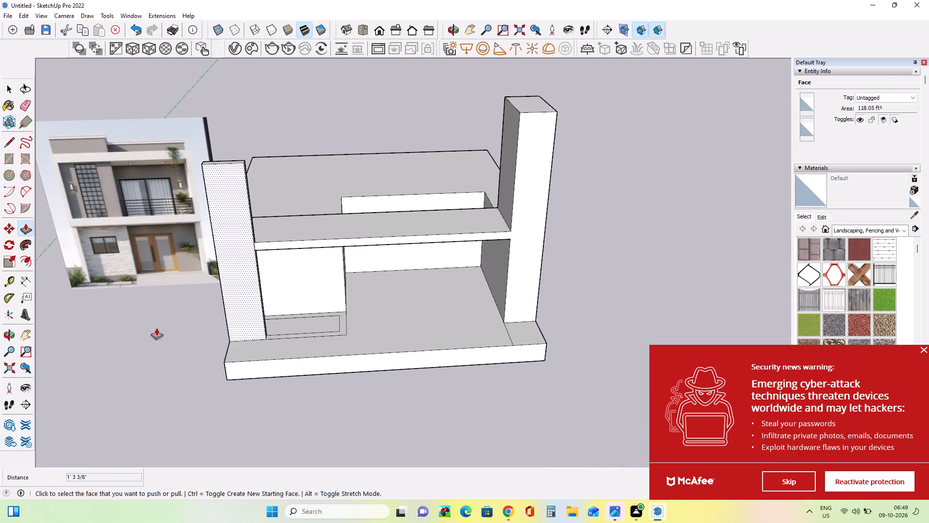
{"action": "scroll", "coordinate": [140, 307], "scroll_direction": "up", "scroll_amount": 9}
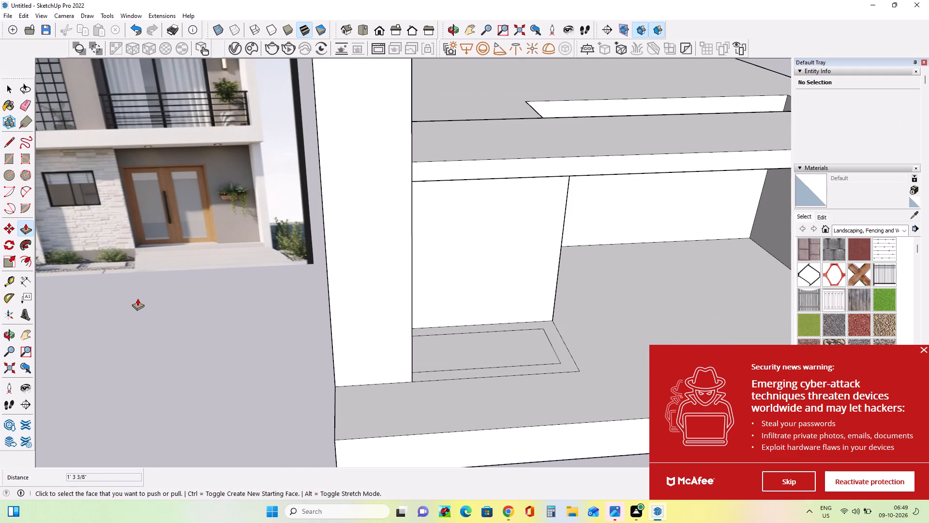
{"action": "scroll", "coordinate": [137, 298], "scroll_direction": "down", "scroll_amount": 2}
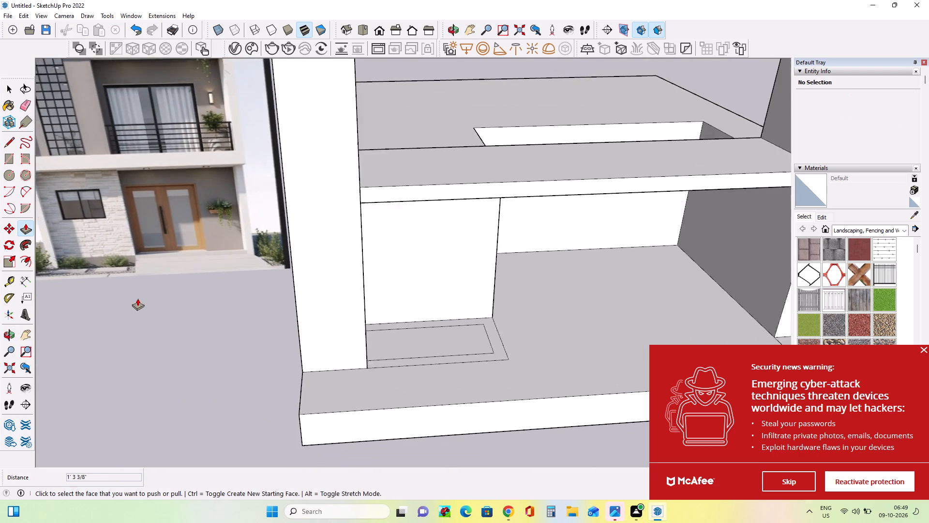
{"action": "scroll", "coordinate": [137, 298], "scroll_direction": "down", "scroll_amount": 4}
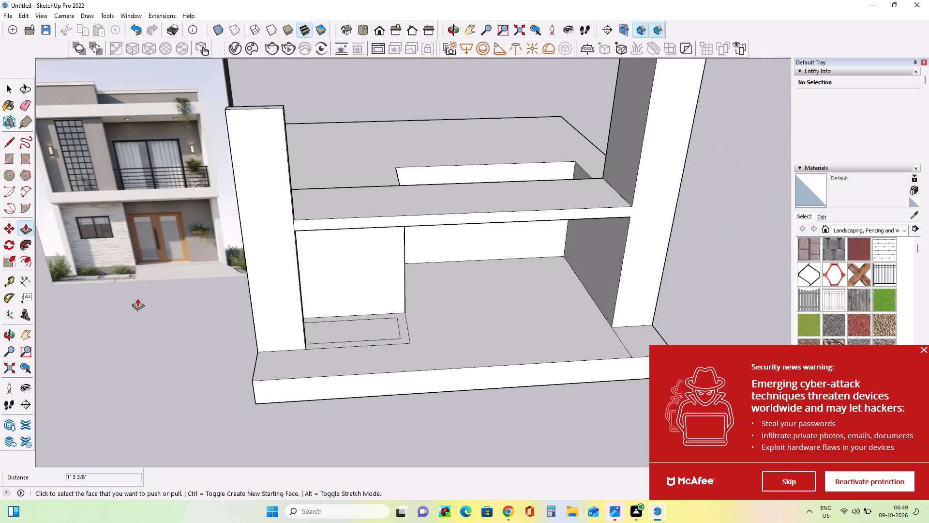
{"action": "scroll", "coordinate": [137, 298], "scroll_direction": "down", "scroll_amount": 6}
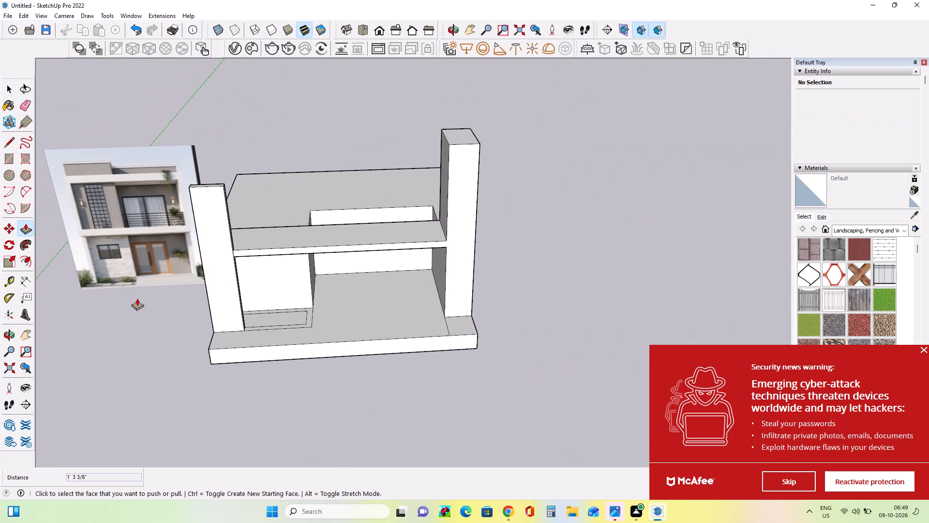
{"action": "scroll", "coordinate": [76, 224], "scroll_direction": "up", "scroll_amount": 3}
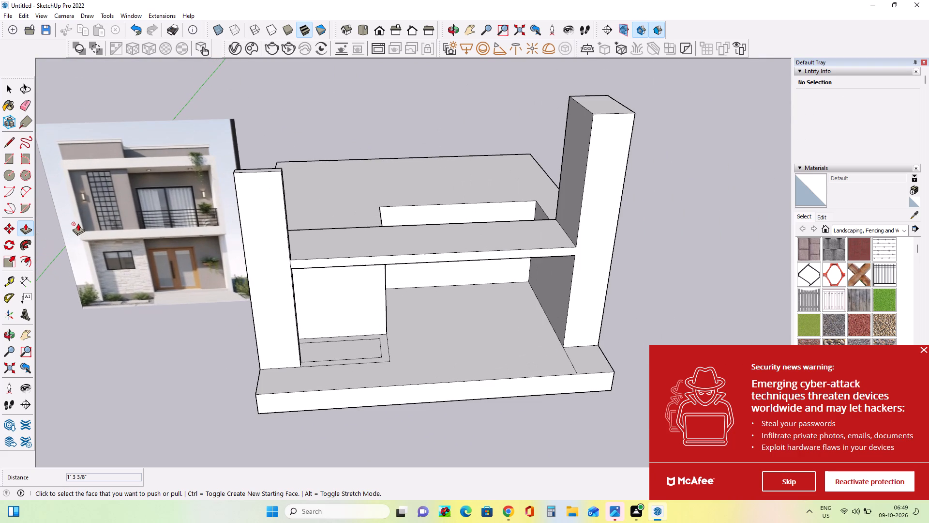
{"action": "scroll", "coordinate": [78, 223], "scroll_direction": "down", "scroll_amount": 5}
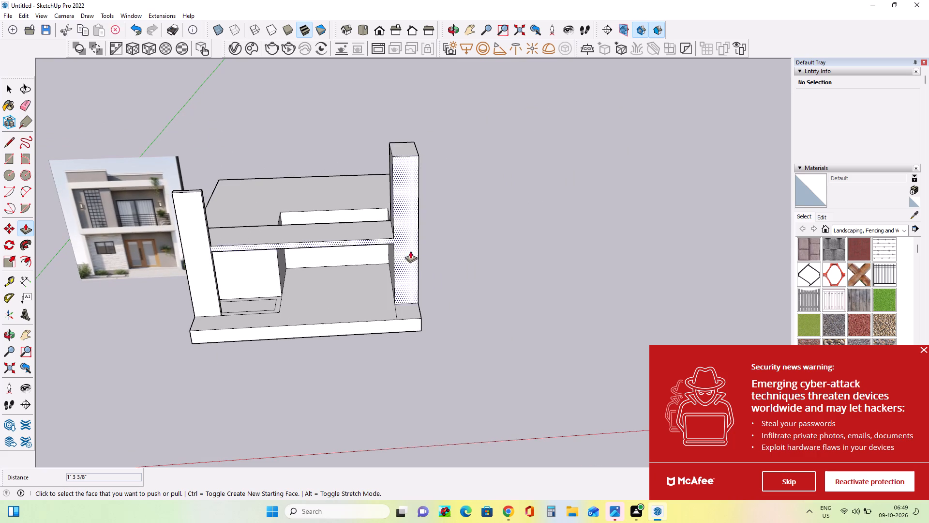
Shift the shared beam and pillar front face about 3 1/16" and push it back about 1' 10 5/16".
{"action": "scroll", "coordinate": [399, 245], "scroll_direction": "up", "scroll_amount": 2}
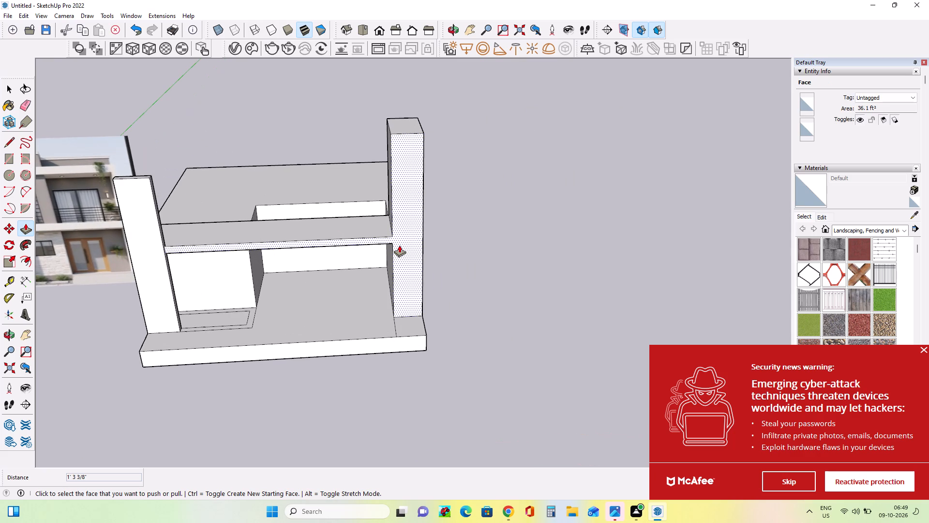
{"action": "middle_click_drag", "start_coordinate": [404, 246], "coordinate": [420, 252]}
{"action": "left_click", "coordinate": [406, 259]}
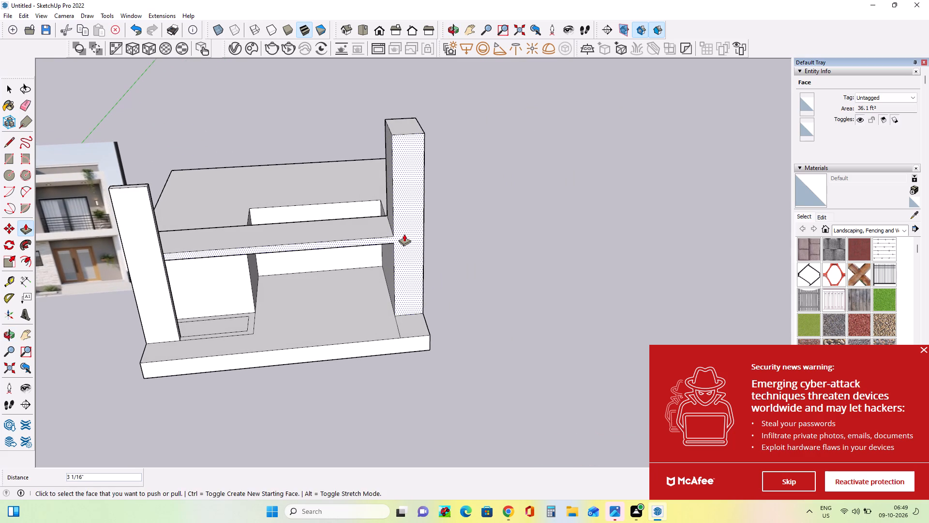
{"action": "left_click", "coordinate": [404, 234]}
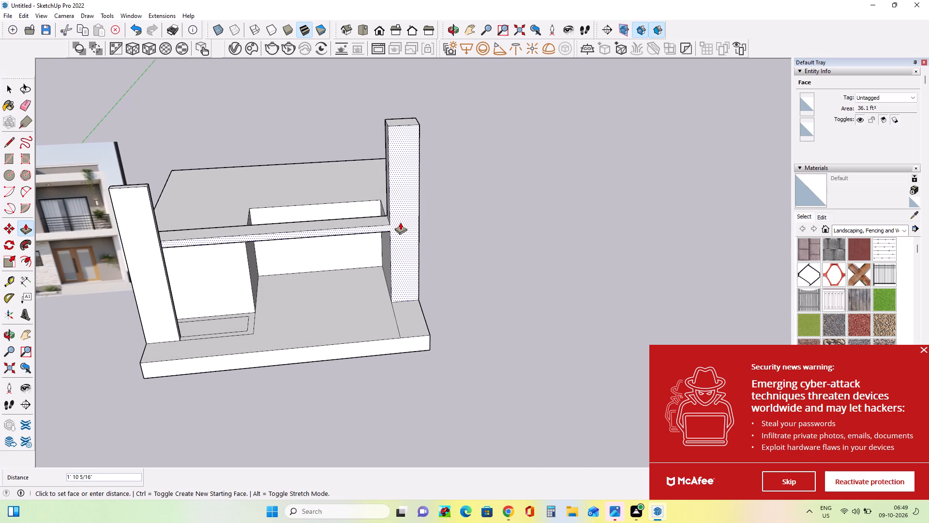
{"action": "left_click", "coordinate": [400, 222]}
Draw a vertical line about 6 1/16" long separating the beam's front face from the tall pillar's front face.
{"action": "middle_click_drag", "start_coordinate": [402, 268], "coordinate": [430, 253]}
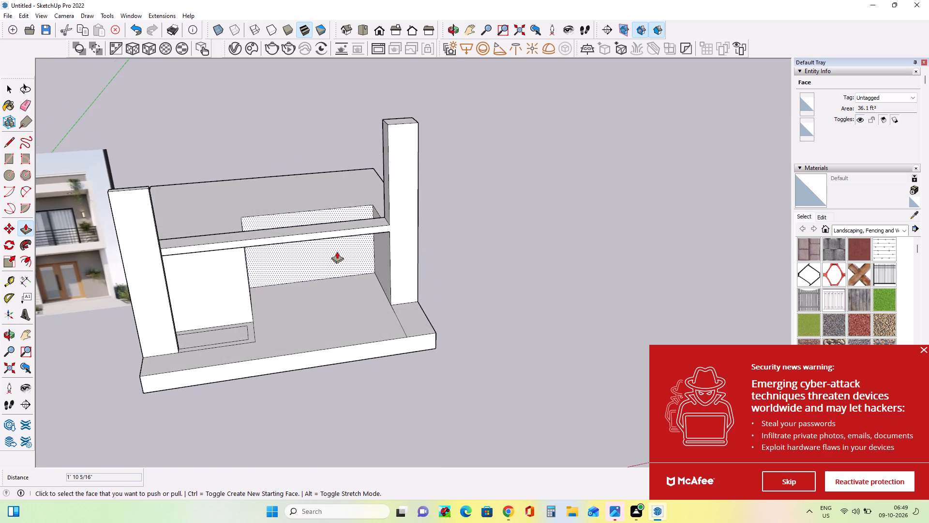
{"action": "scroll", "coordinate": [337, 251], "scroll_direction": "up", "scroll_amount": 3}
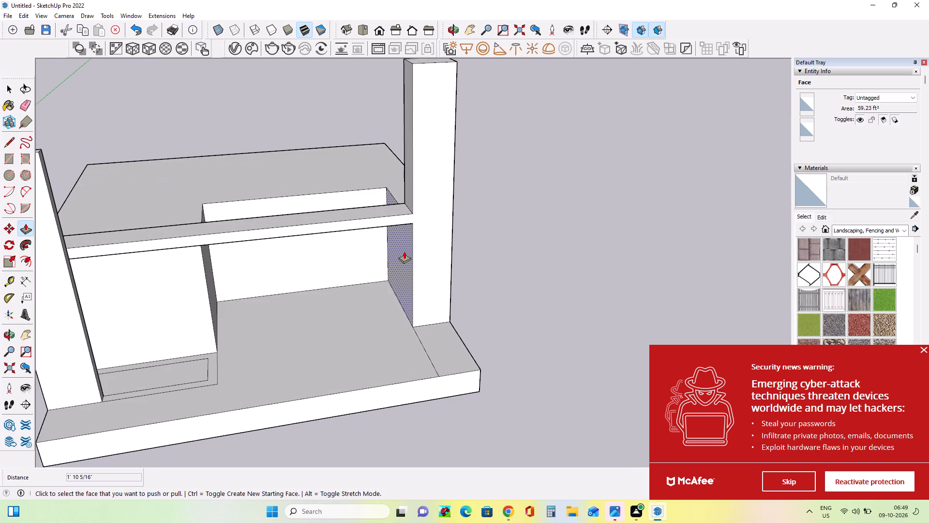
{"action": "left_click", "coordinate": [15, 138]}
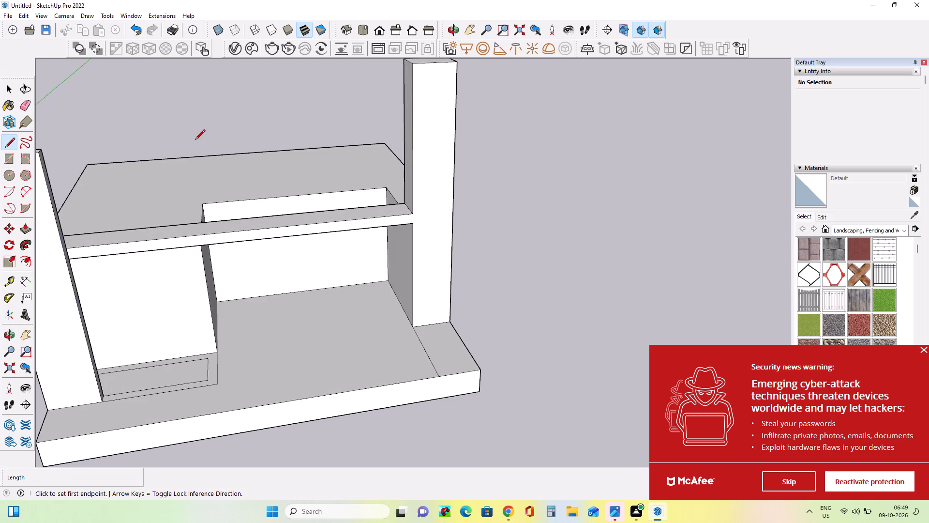
{"action": "scroll", "coordinate": [403, 220], "scroll_direction": "up", "scroll_amount": 4}
{"action": "left_click", "coordinate": [417, 226]}
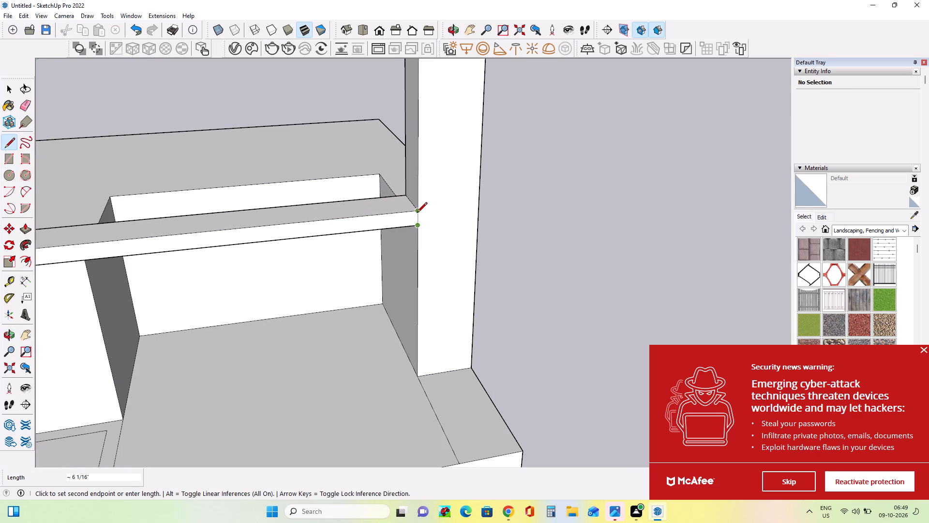
{"action": "left_click", "coordinate": [417, 213]}
{"action": "scroll", "coordinate": [470, 231], "scroll_direction": "down", "scroll_amount": 4}
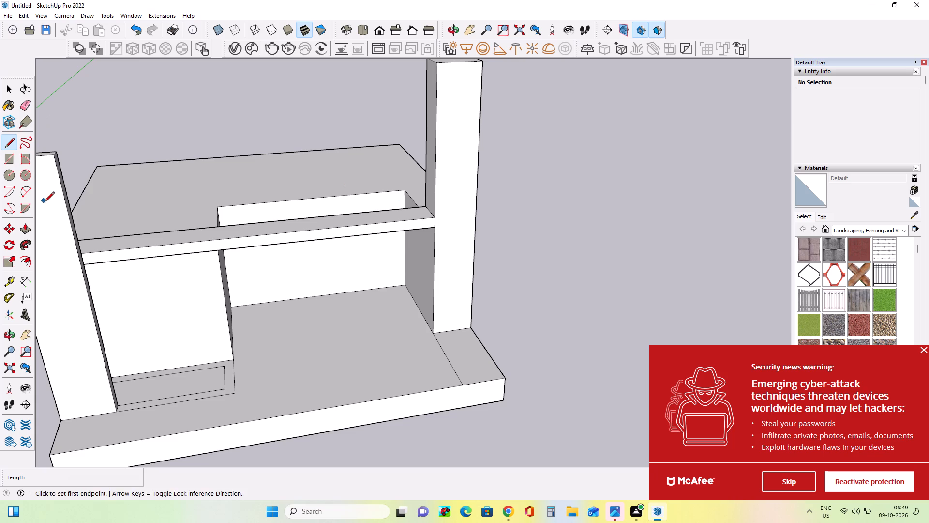
Pull only the beam's front face forward about 1' 10 5/16", ahead of the tall pillar.
{"action": "left_click", "coordinate": [28, 233]}
{"action": "left_click", "coordinate": [217, 243]}
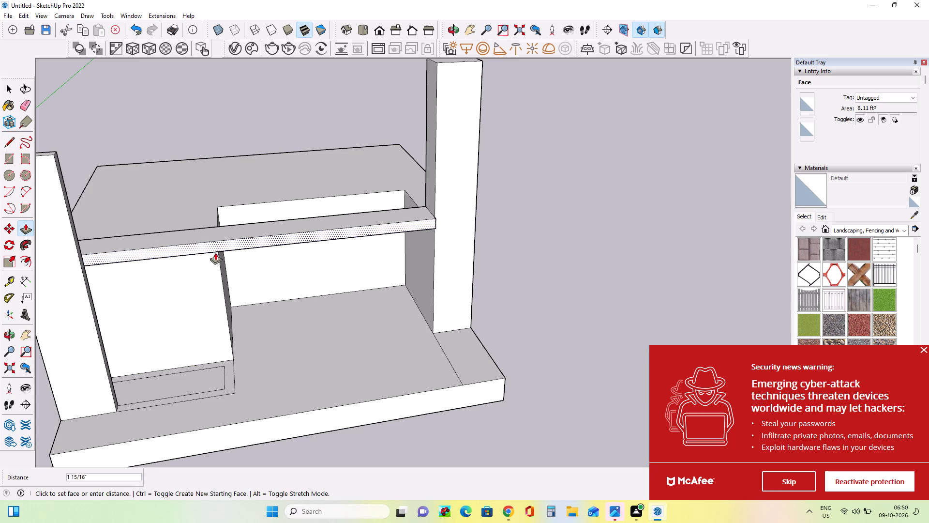
{"action": "left_click", "coordinate": [204, 274]}
{"action": "left_click", "coordinate": [255, 259]}
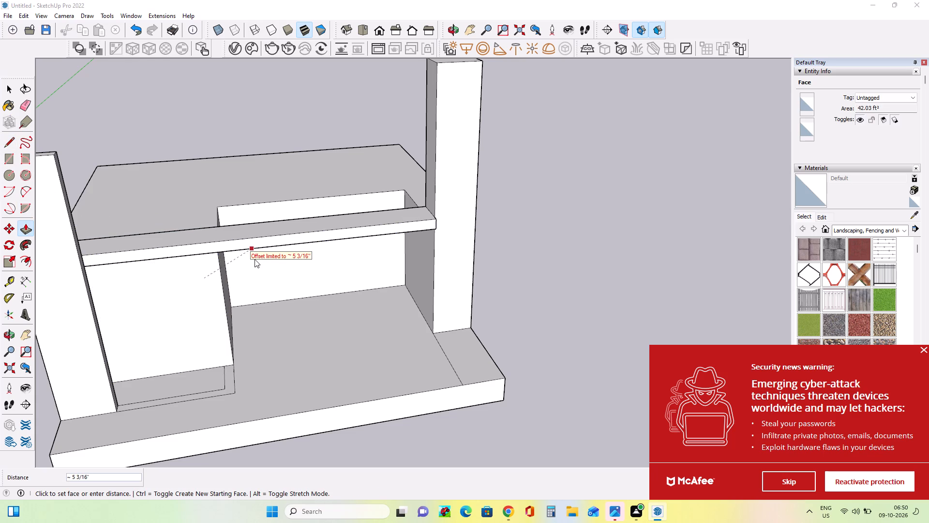
{"action": "key", "text": "Escape"}
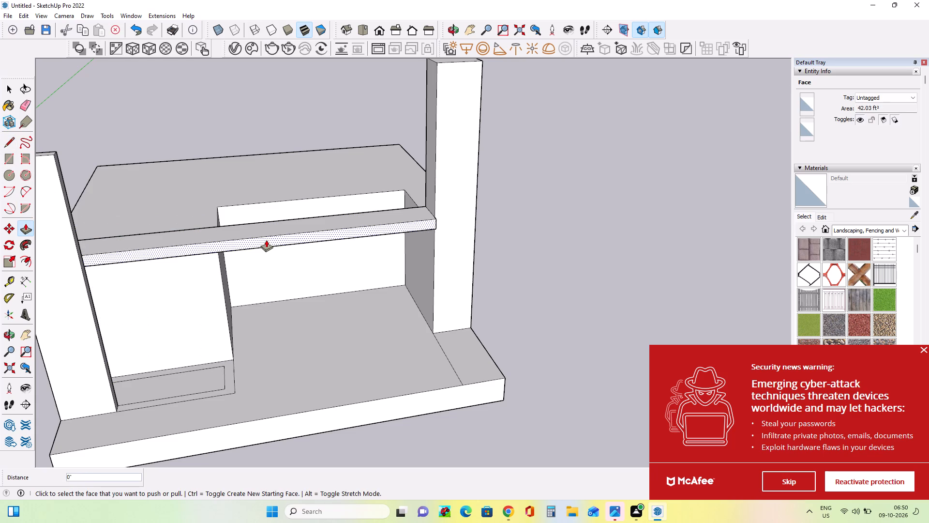
{"action": "left_click", "coordinate": [266, 240]}
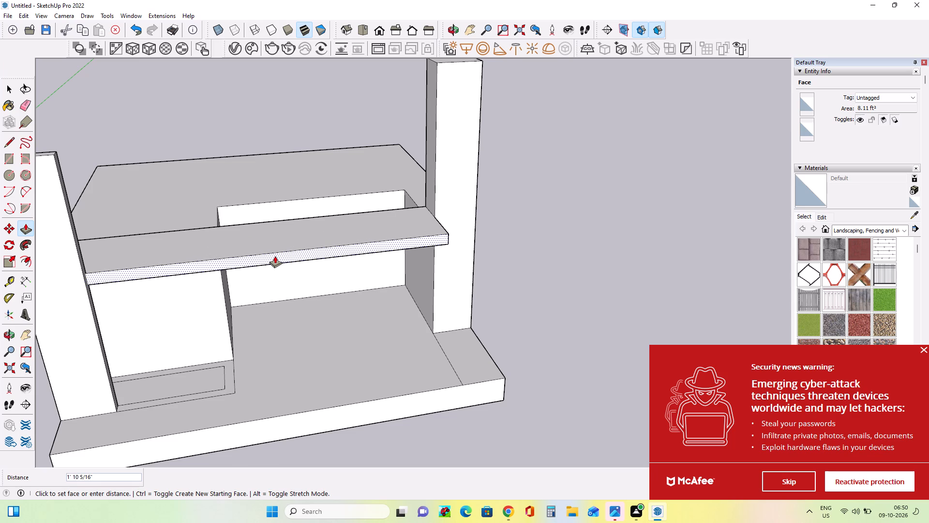
{"action": "left_click", "coordinate": [275, 256]}
Pull the tall pillar's front face flush with the beam and push it back behind the beam's front, the last push about 9 5/8".
{"action": "middle_click_drag", "start_coordinate": [318, 290], "coordinate": [350, 257]}
{"action": "scroll", "coordinate": [349, 257], "scroll_direction": "down", "scroll_amount": 7}
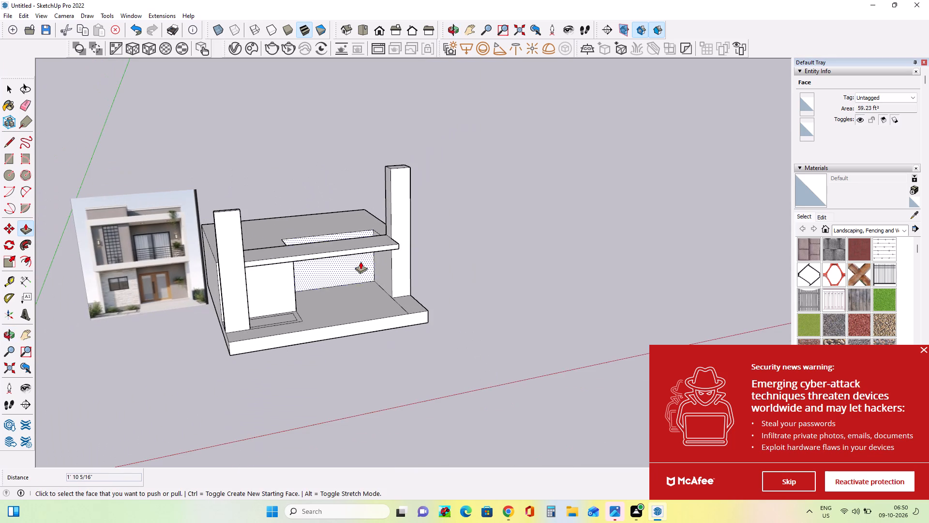
{"action": "middle_click_drag", "start_coordinate": [436, 284], "coordinate": [282, 315]}
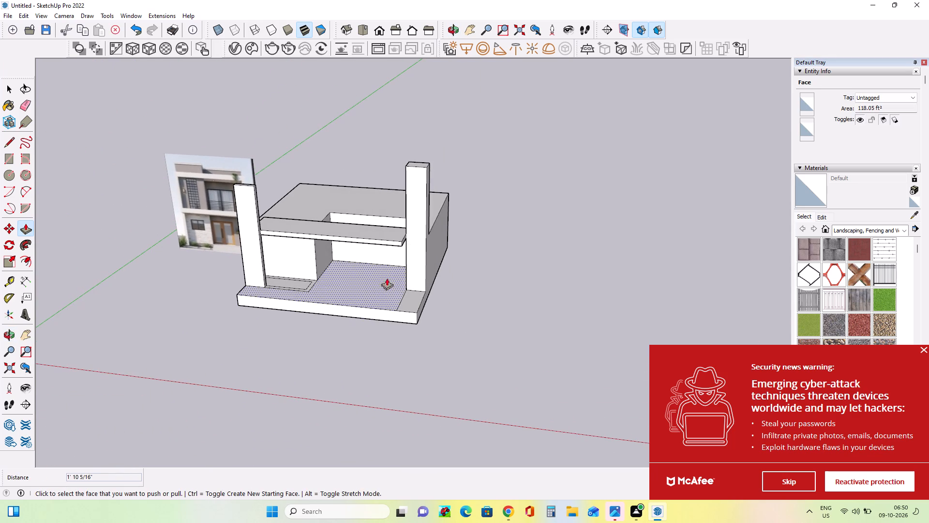
{"action": "scroll", "coordinate": [406, 276], "scroll_direction": "up", "scroll_amount": 9}
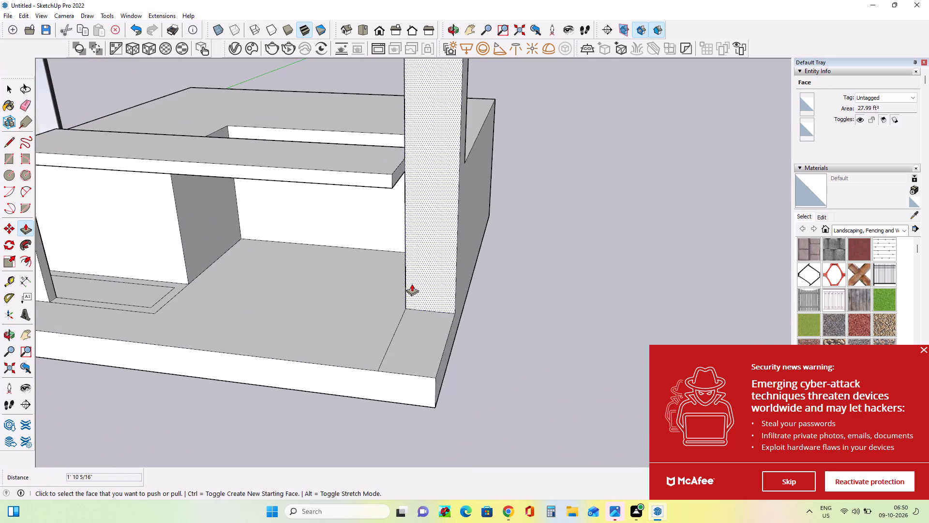
{"action": "double_click", "coordinate": [425, 278]}
{"action": "left_click", "coordinate": [431, 275]}
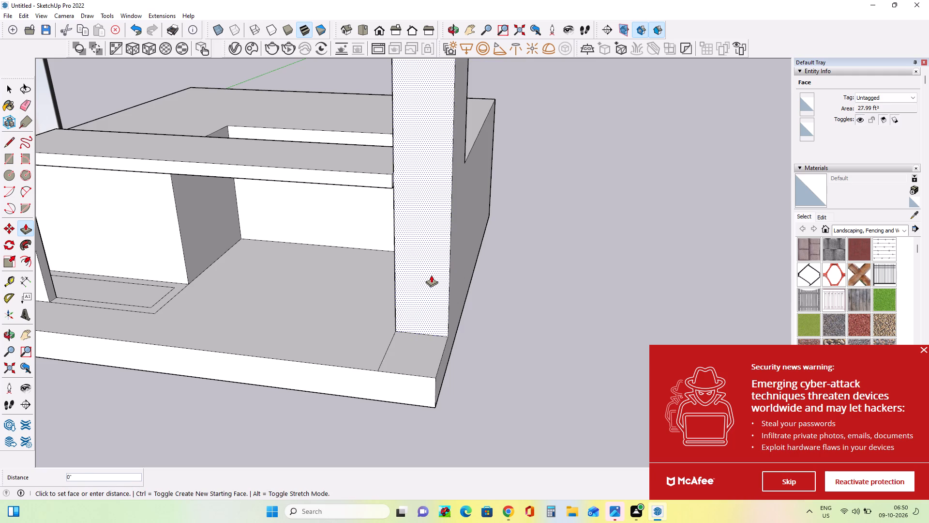
{"action": "left_click", "coordinate": [414, 243]}
{"action": "left_click", "coordinate": [414, 242]}
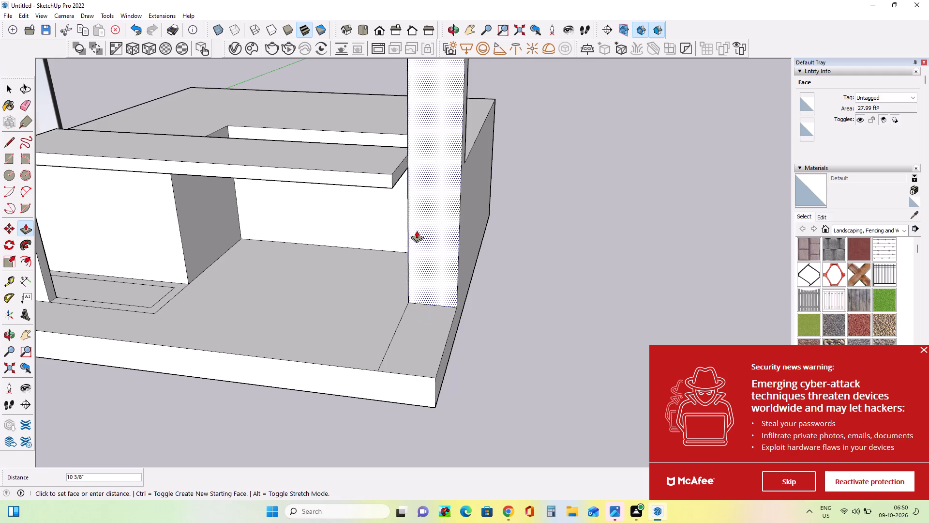
{"action": "left_click", "coordinate": [416, 233]}
Examine the reference image to compare how the beam and pillars meet with the model.
{"action": "middle_click_drag", "start_coordinate": [322, 265], "coordinate": [431, 271]}
{"action": "scroll", "coordinate": [431, 271], "scroll_direction": "down", "scroll_amount": 11}
{"action": "middle_click", "coordinate": [450, 270]}
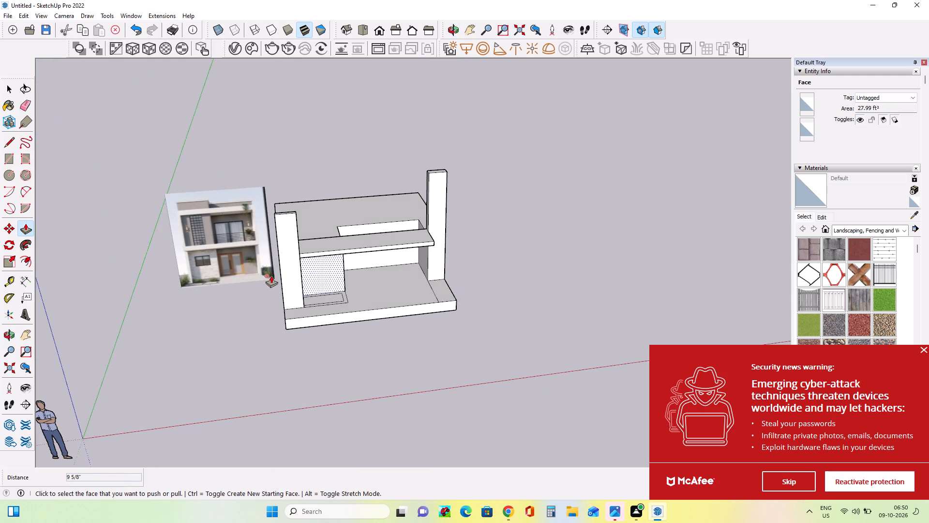
{"action": "scroll", "coordinate": [244, 257], "scroll_direction": "up", "scroll_amount": 14}
{"action": "middle_click_drag", "start_coordinate": [242, 251], "coordinate": [225, 251]}
{"action": "scroll", "coordinate": [225, 251], "scroll_direction": "down", "scroll_amount": 5}
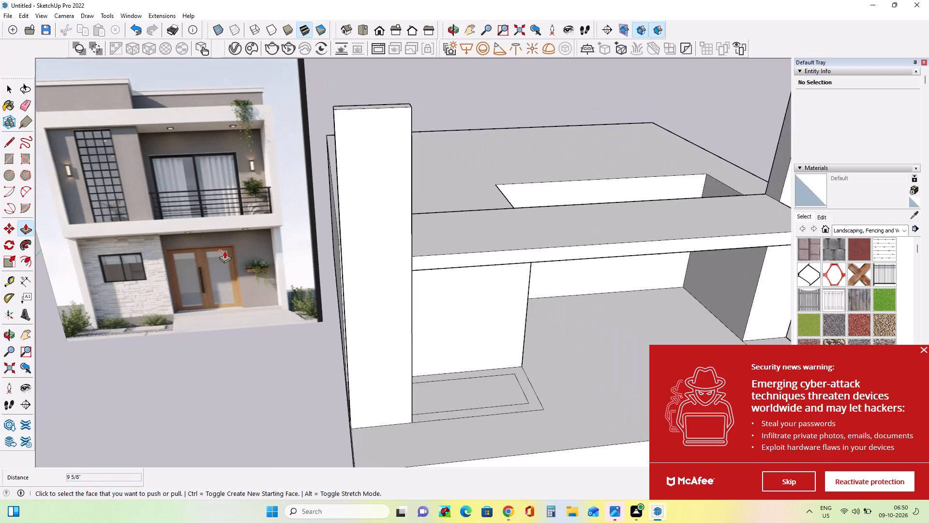
{"action": "scroll", "coordinate": [225, 251], "scroll_direction": "down", "scroll_amount": 6}
{"action": "middle_click_drag", "start_coordinate": [225, 251], "coordinate": [101, 230]}
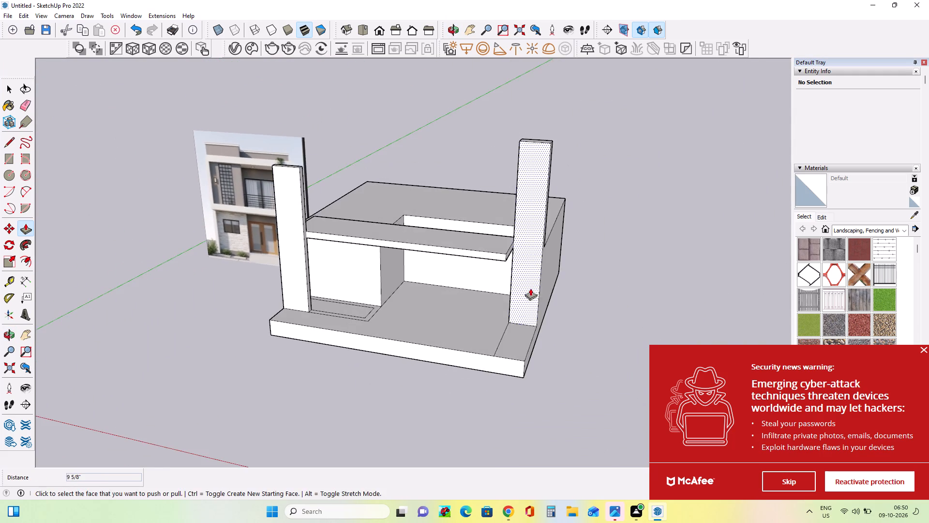
Draw a vertical line about 6 1/16" long where the beam's projecting end face meets the tall pillar.
{"action": "middle_click_drag", "start_coordinate": [495, 284], "coordinate": [314, 269]}
{"action": "scroll", "coordinate": [464, 263], "scroll_direction": "up", "scroll_amount": 7}
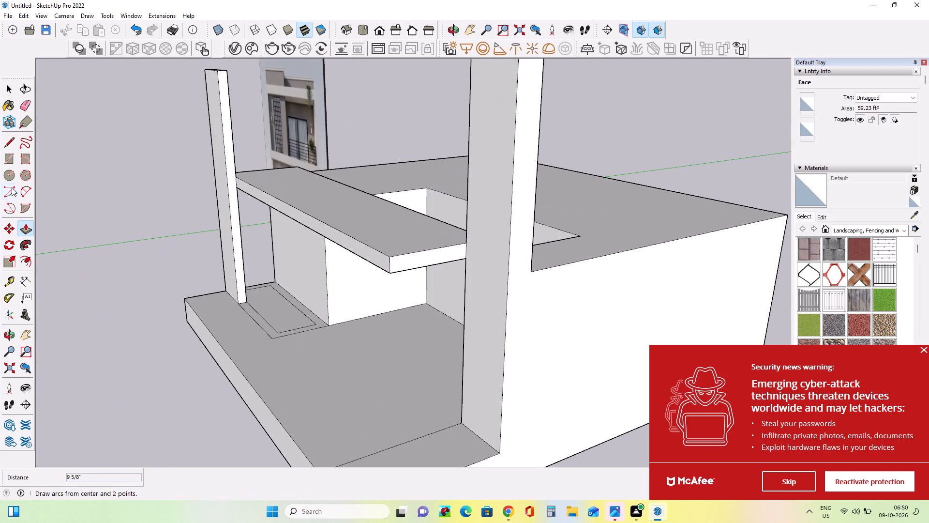
{"action": "left_click", "coordinate": [10, 142]}
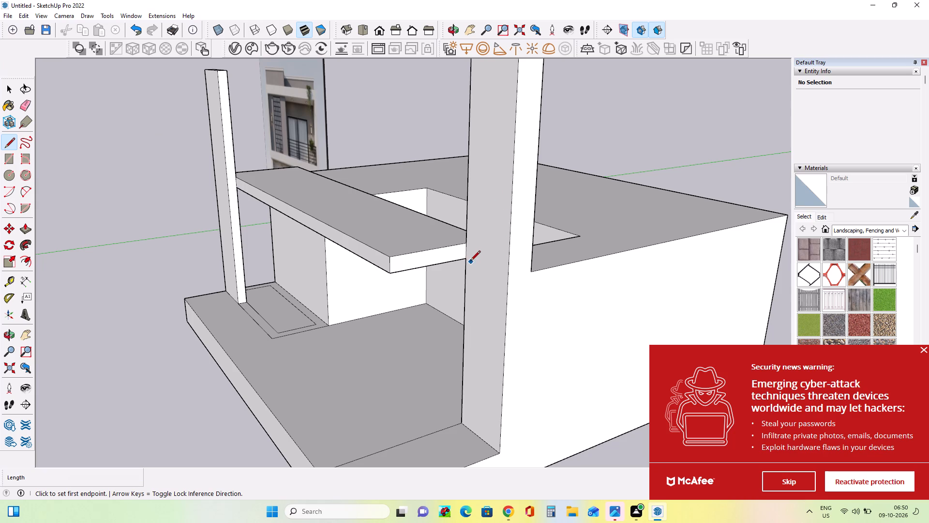
{"action": "left_click", "coordinate": [465, 260]}
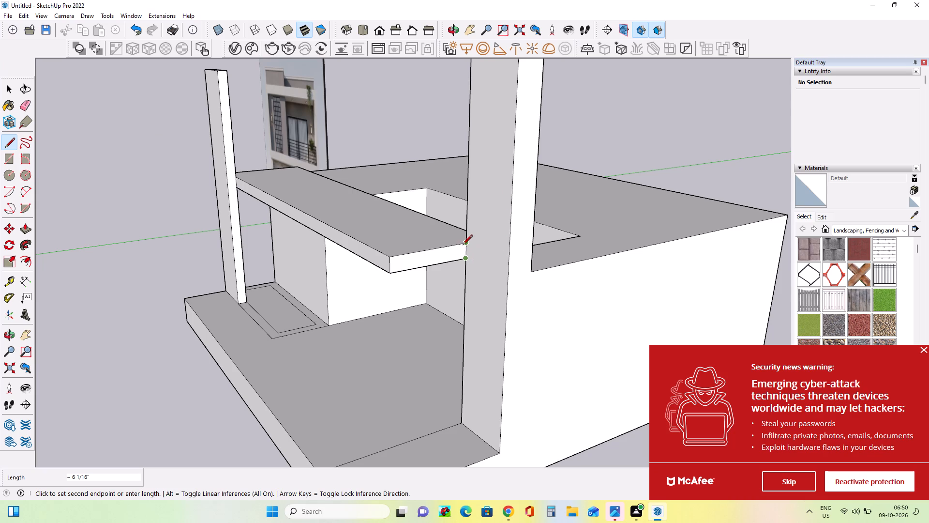
{"action": "left_click", "coordinate": [463, 246]}
Extend the beam's projecting end face about 2' 7/8" across the front of the tall pillar to its outer side.
{"action": "left_click", "coordinate": [23, 230]}
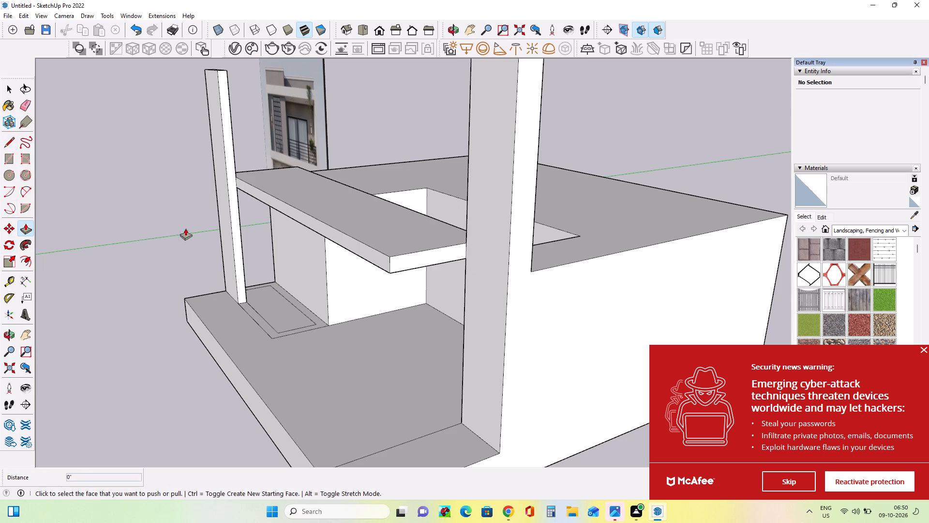
{"action": "left_click", "coordinate": [442, 252]}
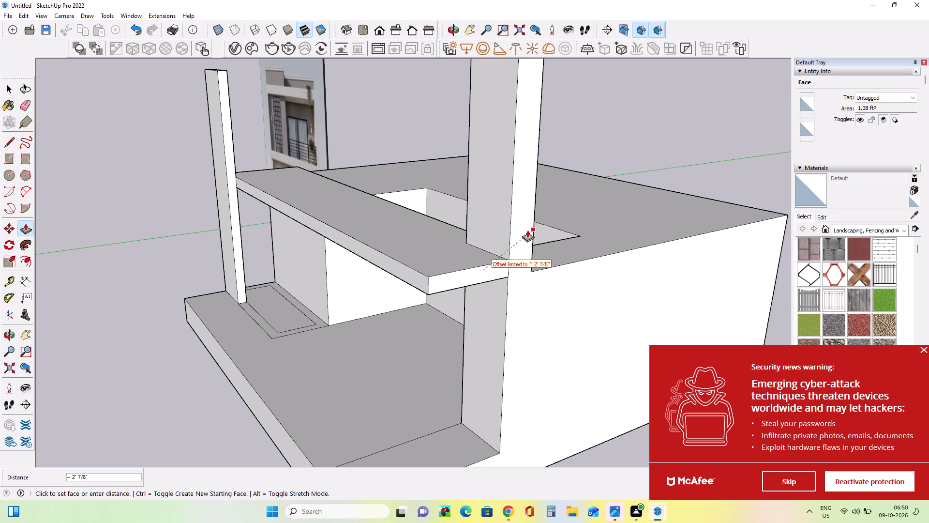
{"action": "left_click", "coordinate": [526, 230]}
{"action": "middle_click_drag", "start_coordinate": [450, 259], "coordinate": [582, 271]}
{"action": "scroll", "coordinate": [582, 271], "scroll_direction": "down", "scroll_amount": 8}
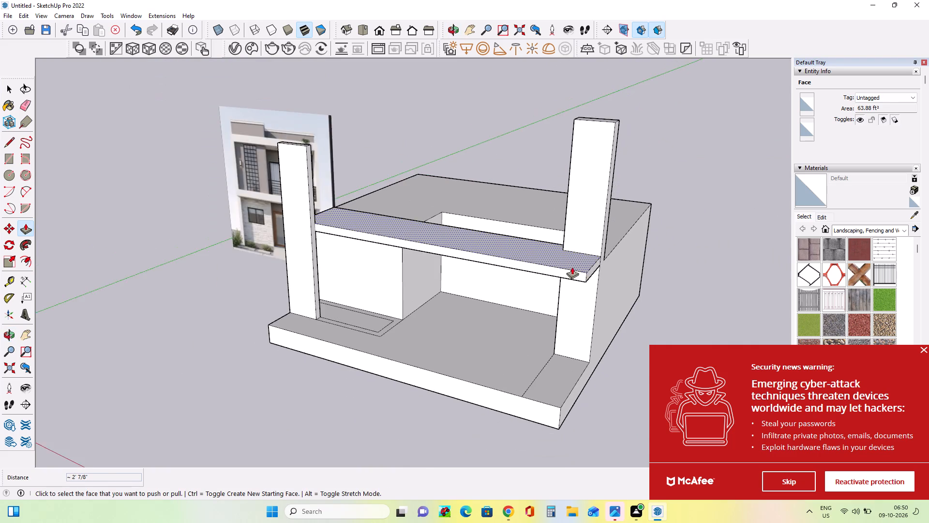
Examine the extended beam and both pillars from the front, alongside the reference image.
{"action": "scroll", "coordinate": [572, 267], "scroll_direction": "down", "scroll_amount": 3}
{"action": "middle_click_drag", "start_coordinate": [434, 254], "coordinate": [573, 254]}
{"action": "middle_click_drag", "start_coordinate": [443, 231], "coordinate": [461, 265]}
{"action": "middle_click_drag", "start_coordinate": [472, 254], "coordinate": [439, 191]}
{"action": "scroll", "coordinate": [485, 254], "scroll_direction": "up", "scroll_amount": 3}
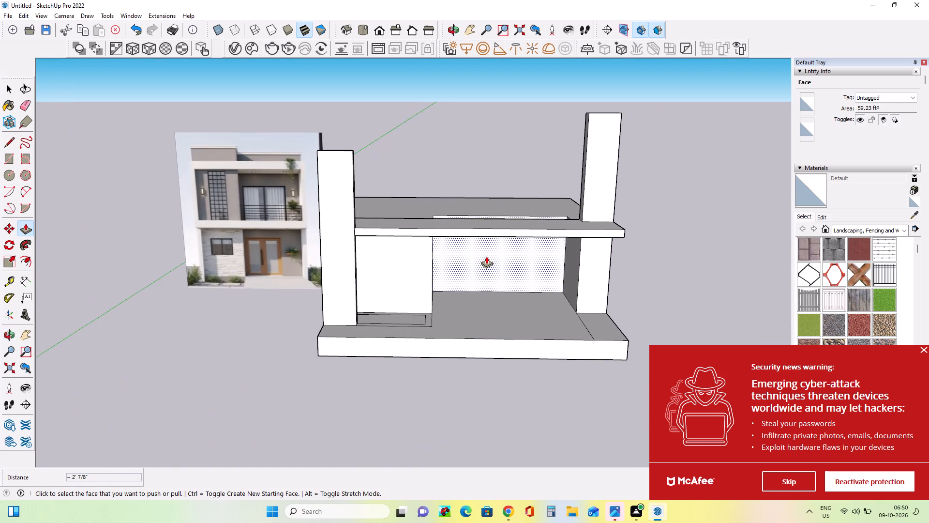
{"action": "scroll", "coordinate": [489, 260], "scroll_direction": "up", "scroll_amount": 4}
{"action": "middle_click_drag", "start_coordinate": [493, 268], "coordinate": [495, 263]}
{"action": "middle_click_drag", "start_coordinate": [495, 264], "coordinate": [503, 272]}
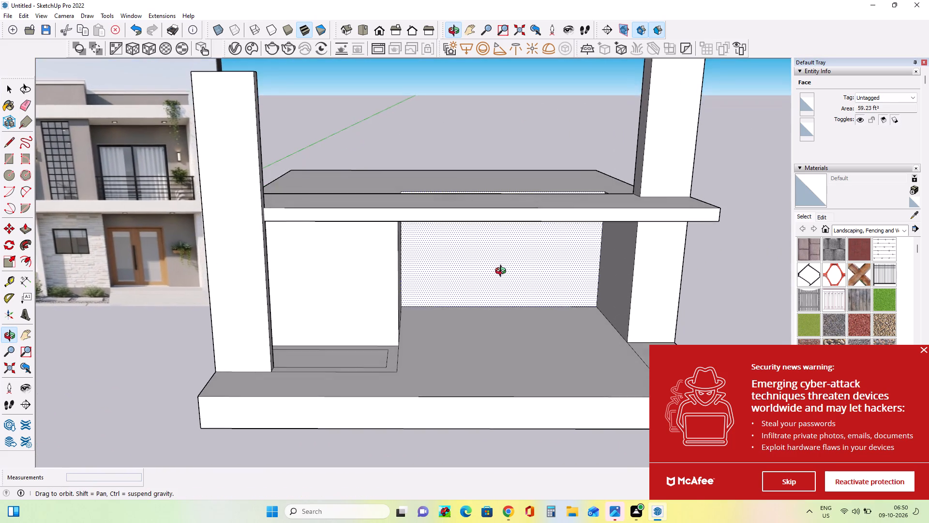
{"action": "middle_click_drag", "start_coordinate": [503, 272], "coordinate": [499, 227]}
{"action": "scroll", "coordinate": [499, 226], "scroll_direction": "down", "scroll_amount": 1}
{"action": "scroll", "coordinate": [499, 226], "scroll_direction": "up", "scroll_amount": 3}
{"action": "scroll", "coordinate": [499, 226], "scroll_direction": "down", "scroll_amount": 2}
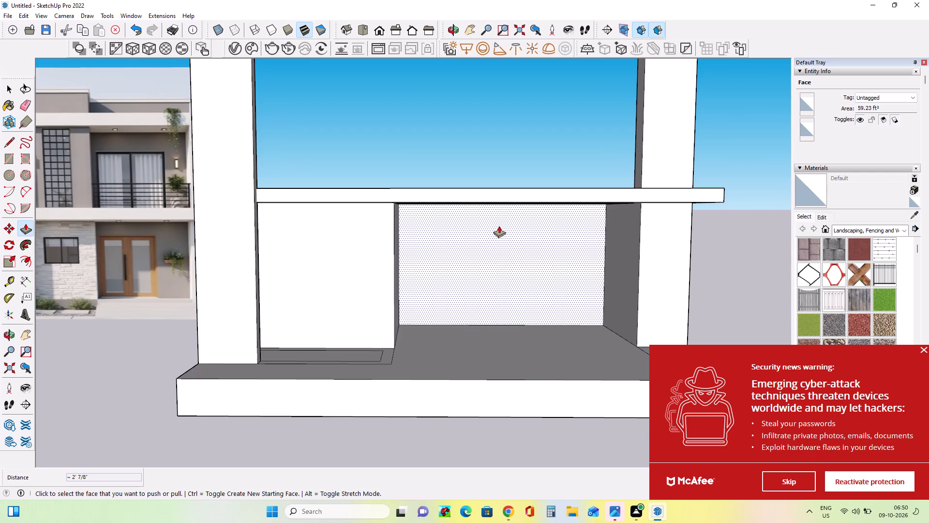
Examine the ground-floor entrance in the reference image, comparing its door, side wall and overhead beam with the model's recess.
{"action": "scroll", "coordinate": [118, 276], "scroll_direction": "up", "scroll_amount": 12}
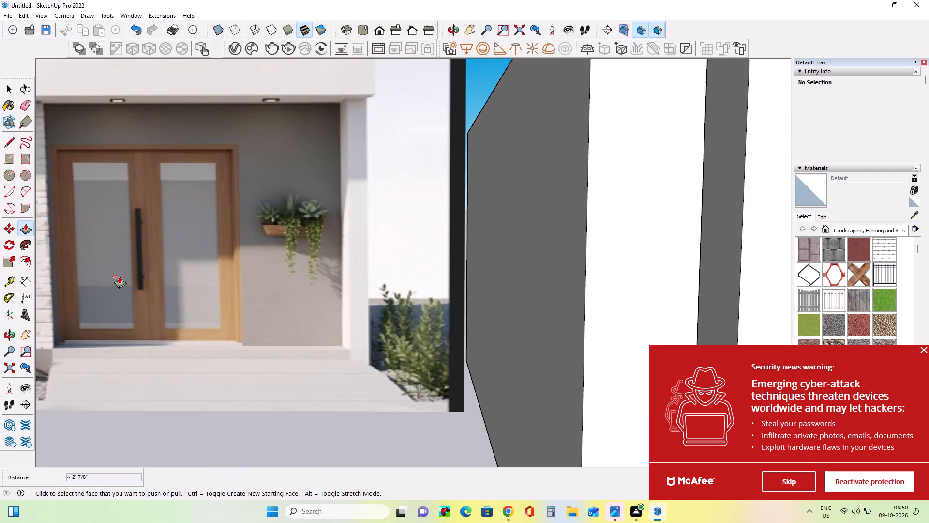
{"action": "scroll", "coordinate": [120, 276], "scroll_direction": "down", "scroll_amount": 15}
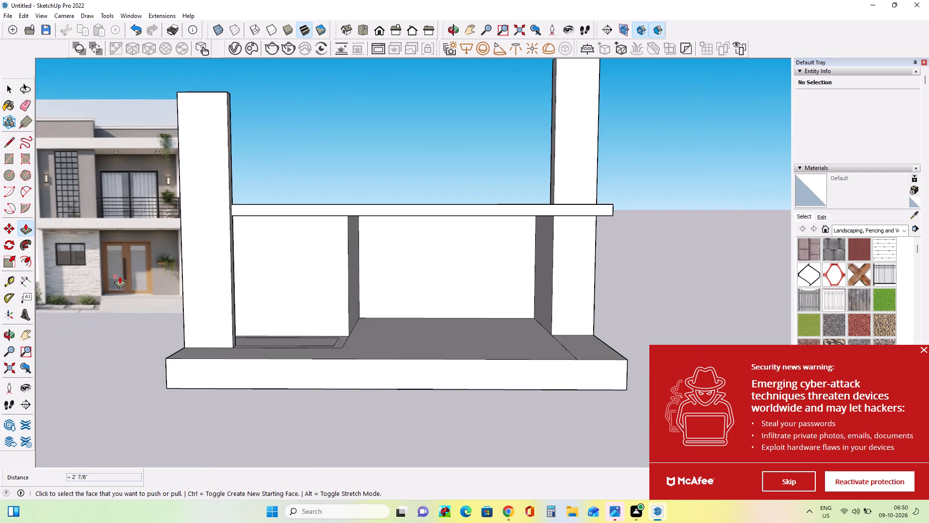
{"action": "scroll", "coordinate": [131, 276], "scroll_direction": "down", "scroll_amount": 3}
{"action": "middle_click_drag", "start_coordinate": [362, 282], "coordinate": [375, 262]}
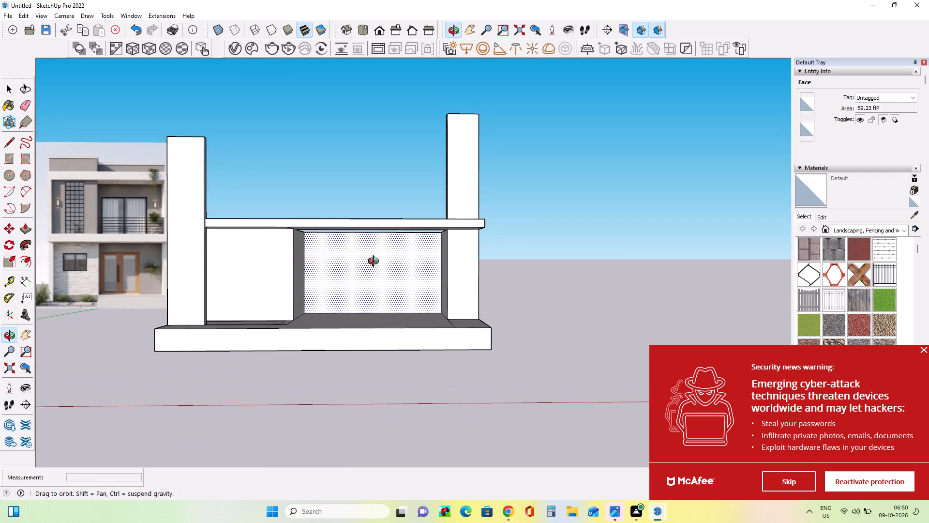
{"action": "middle_click_drag", "start_coordinate": [375, 262], "coordinate": [378, 269]}
{"action": "scroll", "coordinate": [331, 280], "scroll_direction": "up", "scroll_amount": 1}
{"action": "scroll", "coordinate": [108, 267], "scroll_direction": "up", "scroll_amount": 1}
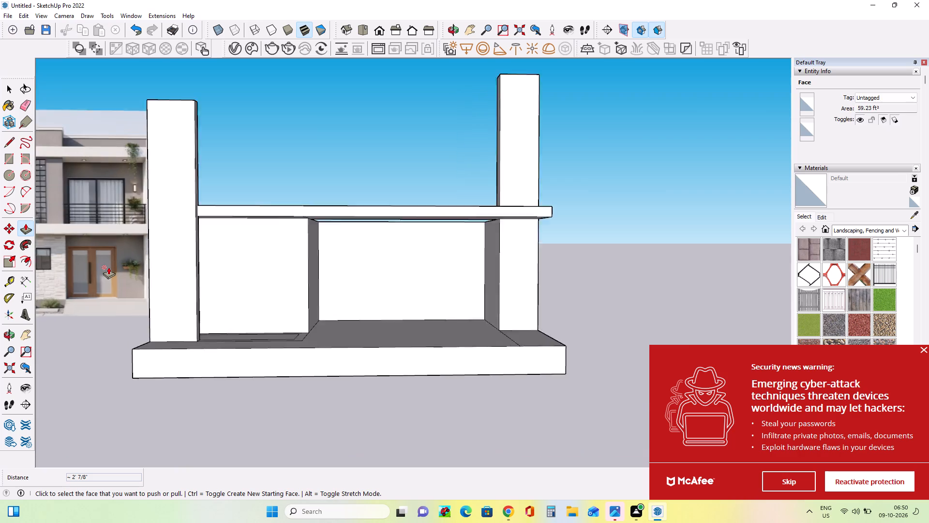
{"action": "scroll", "coordinate": [108, 267], "scroll_direction": "up", "scroll_amount": 12}
{"action": "scroll", "coordinate": [112, 270], "scroll_direction": "down", "scroll_amount": 8}
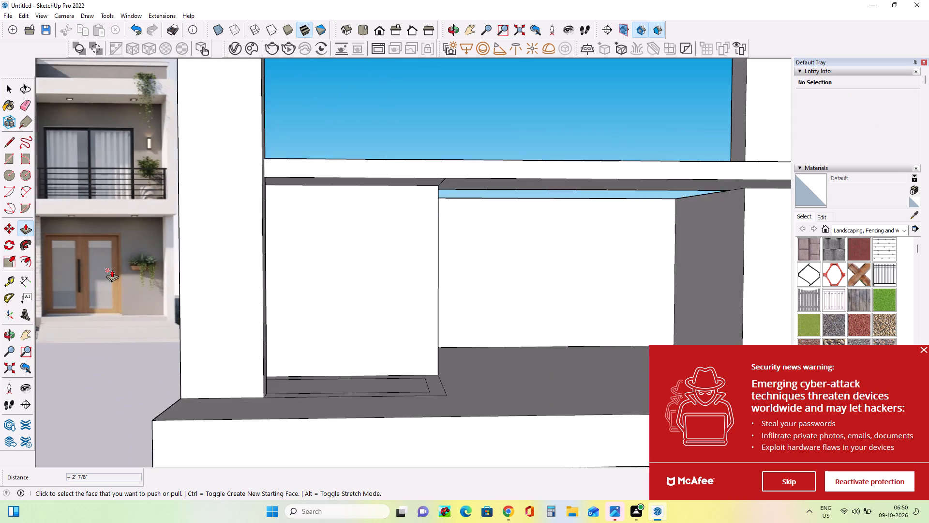
{"action": "scroll", "coordinate": [112, 270], "scroll_direction": "down", "scroll_amount": 3}
Dismiss the McAfee security news warning.
{"action": "left_click", "coordinate": [801, 479]}
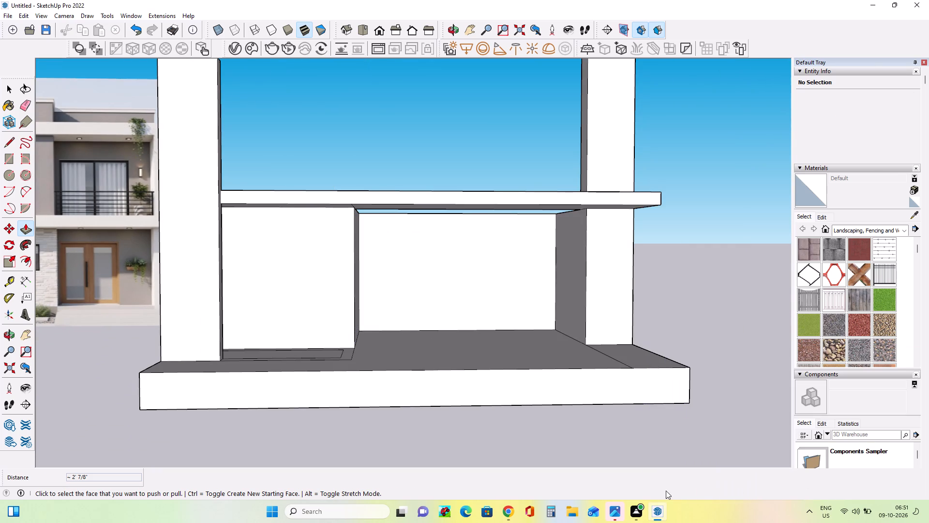
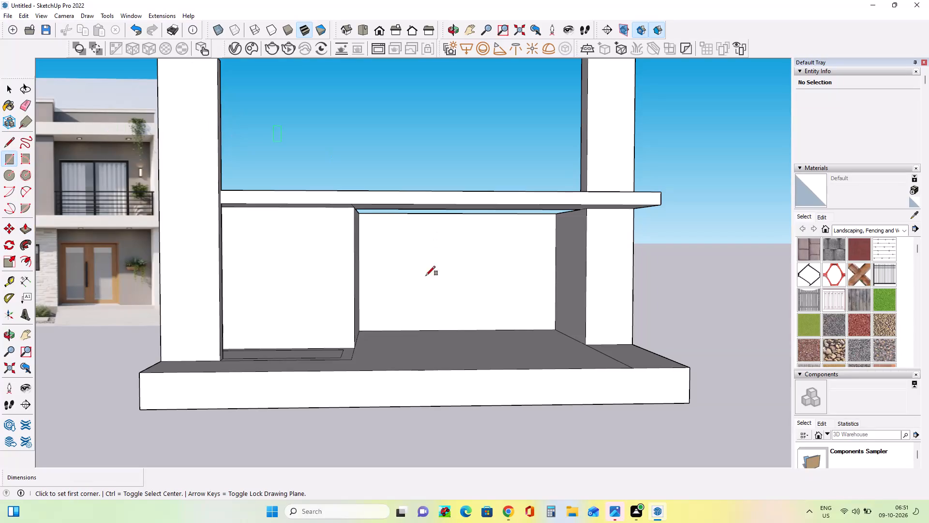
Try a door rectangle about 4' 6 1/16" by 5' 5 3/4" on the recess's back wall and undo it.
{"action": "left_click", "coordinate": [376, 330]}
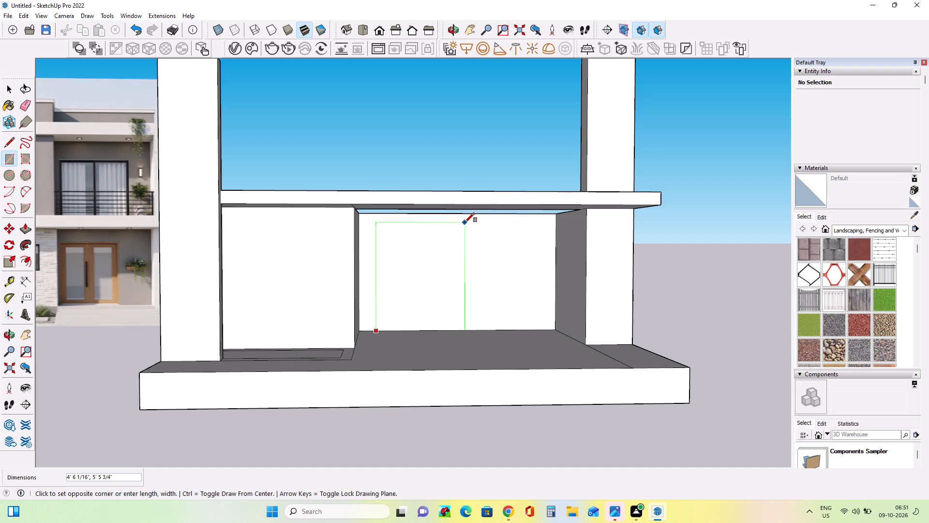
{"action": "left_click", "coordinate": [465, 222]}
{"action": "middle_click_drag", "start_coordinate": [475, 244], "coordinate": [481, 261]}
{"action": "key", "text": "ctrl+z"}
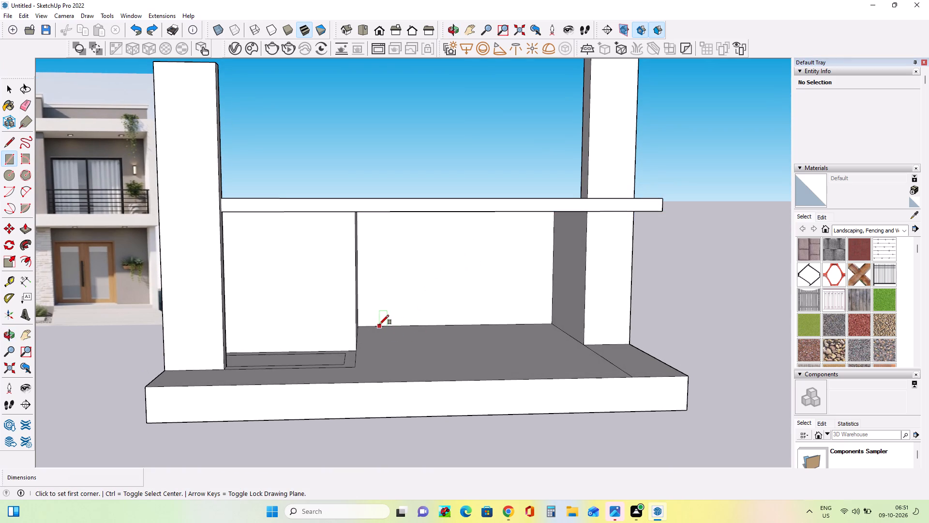
Draw a door rectangle about 4' 8 9/16" by 5' 5 7/16" on the recess's back wall, with an inner frame outline offset about 4 5/16".
{"action": "left_click", "coordinate": [364, 325]}
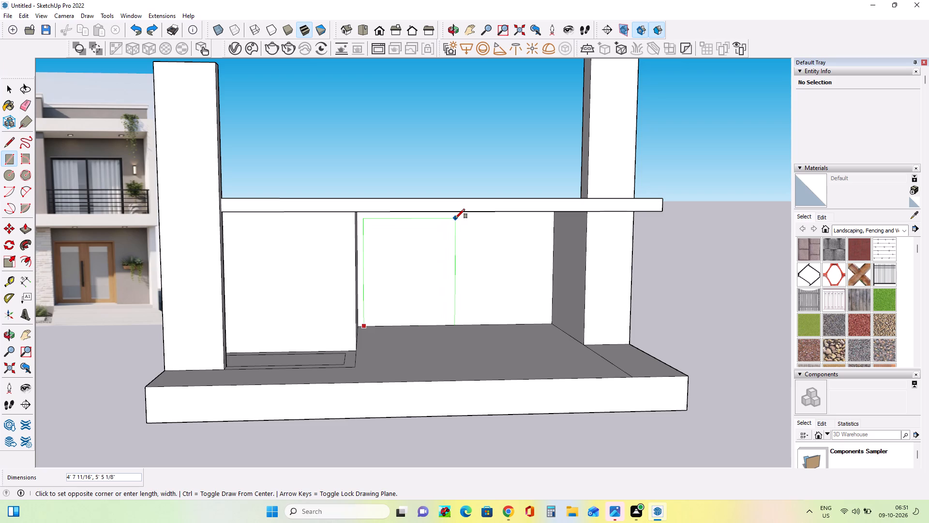
{"action": "left_click", "coordinate": [457, 218]}
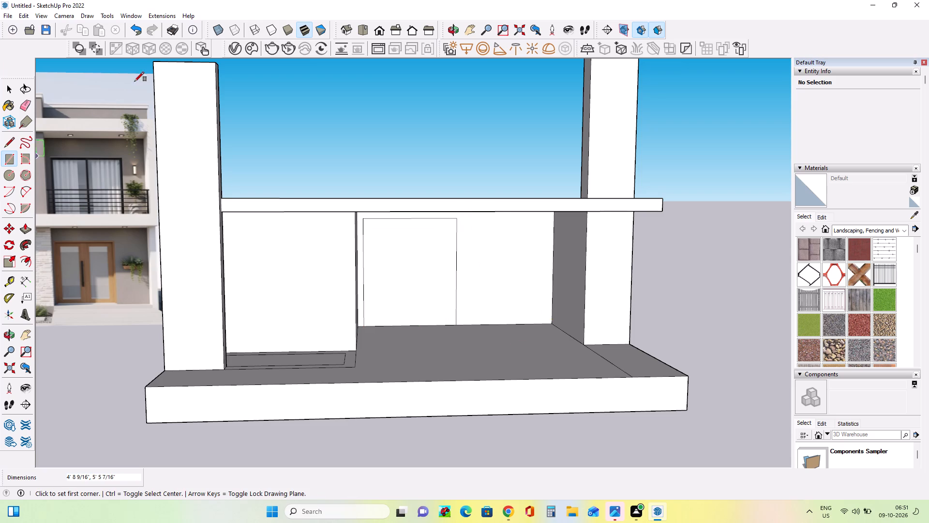
{"action": "left_click", "coordinate": [27, 256]}
{"action": "left_click", "coordinate": [419, 260]}
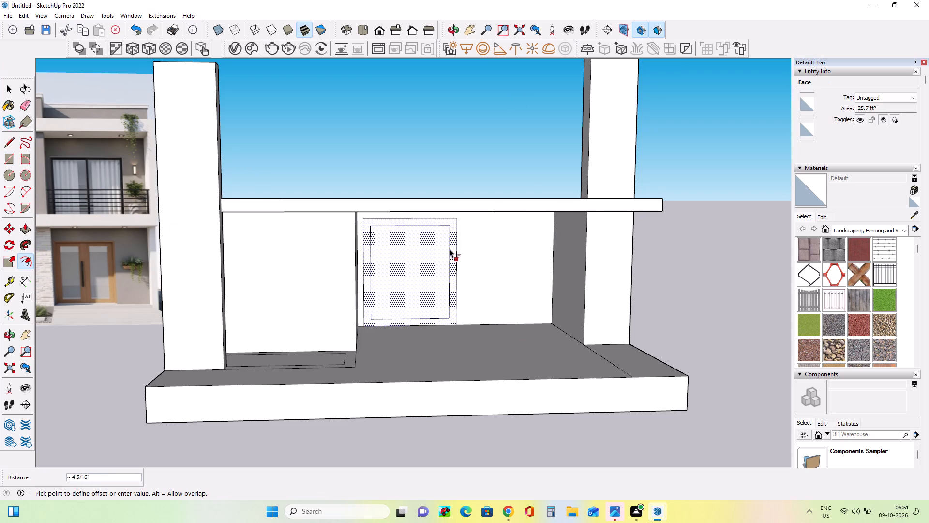
{"action": "left_click", "coordinate": [450, 249]}
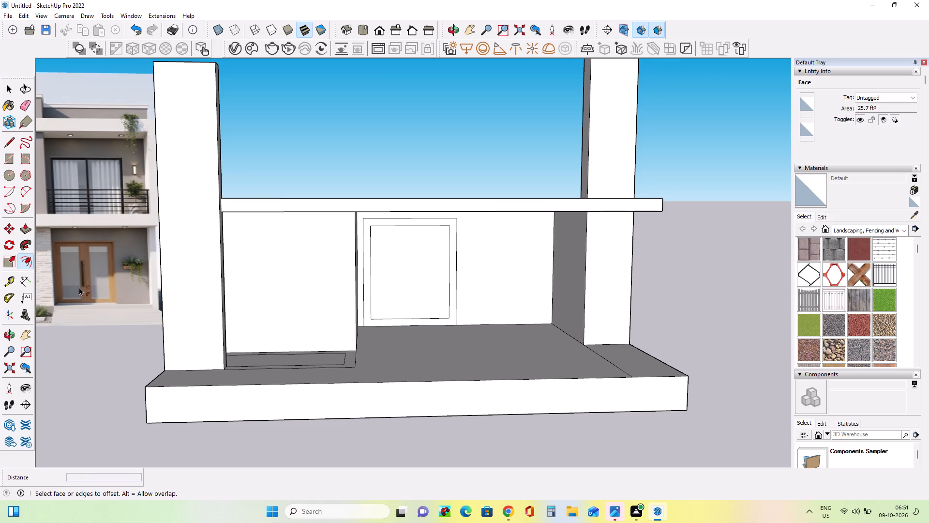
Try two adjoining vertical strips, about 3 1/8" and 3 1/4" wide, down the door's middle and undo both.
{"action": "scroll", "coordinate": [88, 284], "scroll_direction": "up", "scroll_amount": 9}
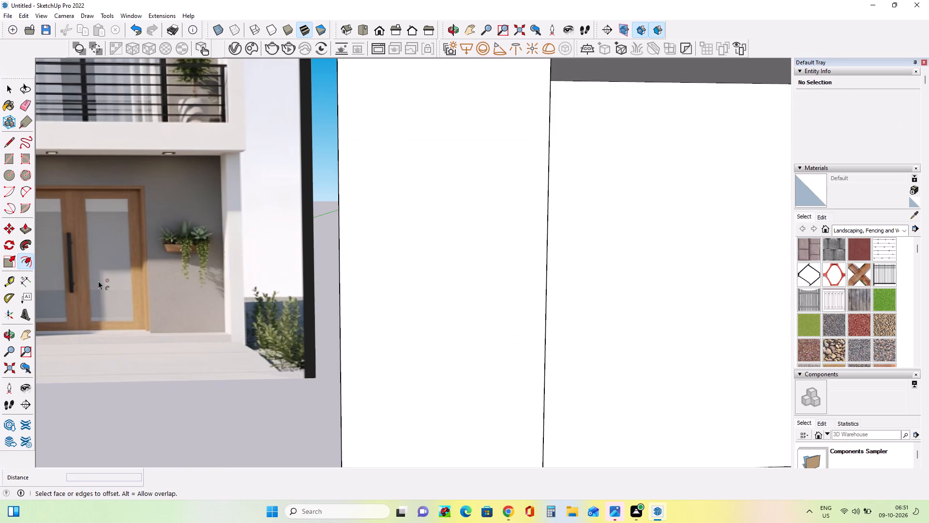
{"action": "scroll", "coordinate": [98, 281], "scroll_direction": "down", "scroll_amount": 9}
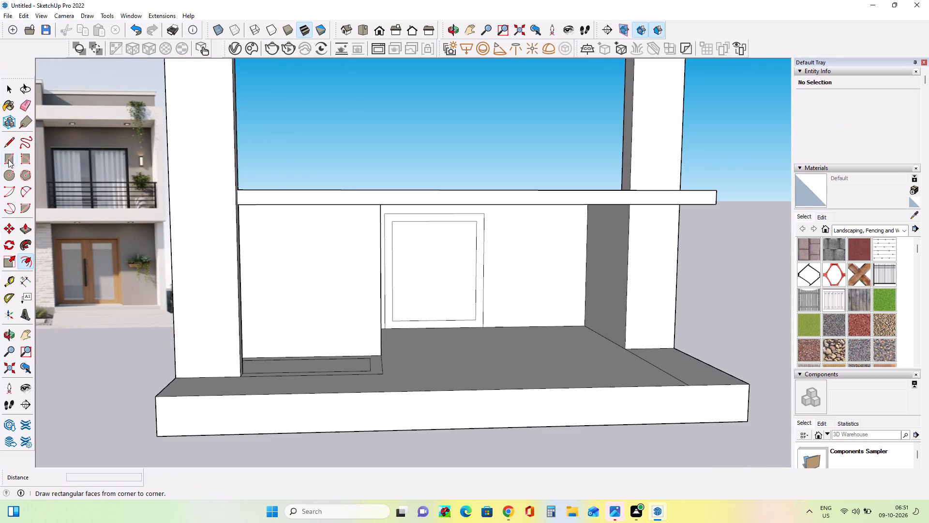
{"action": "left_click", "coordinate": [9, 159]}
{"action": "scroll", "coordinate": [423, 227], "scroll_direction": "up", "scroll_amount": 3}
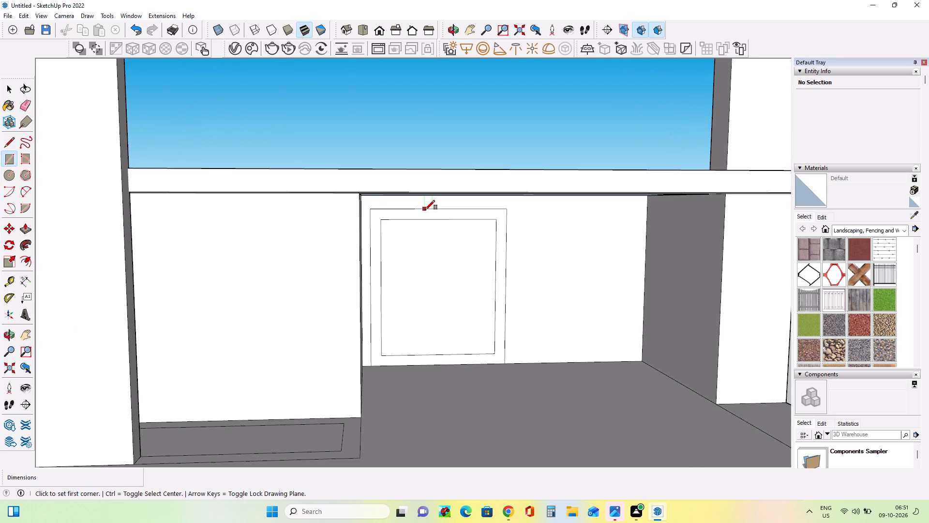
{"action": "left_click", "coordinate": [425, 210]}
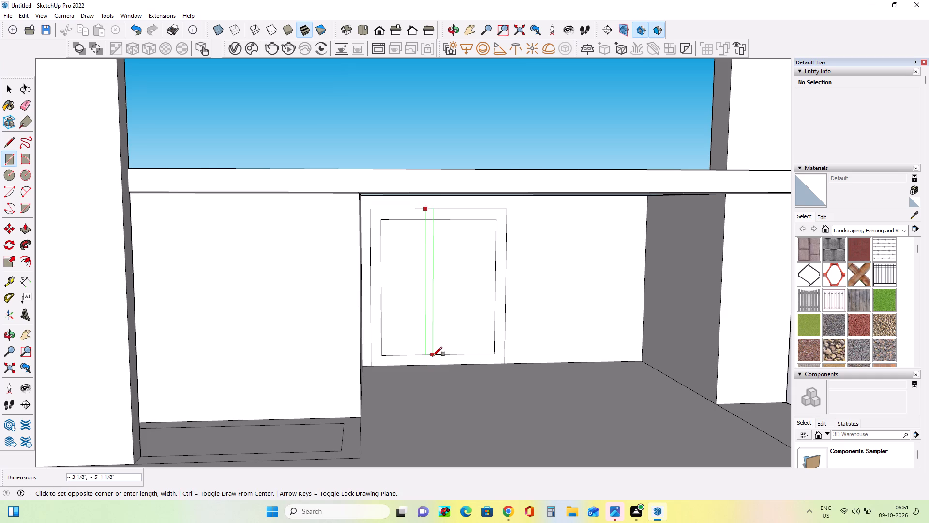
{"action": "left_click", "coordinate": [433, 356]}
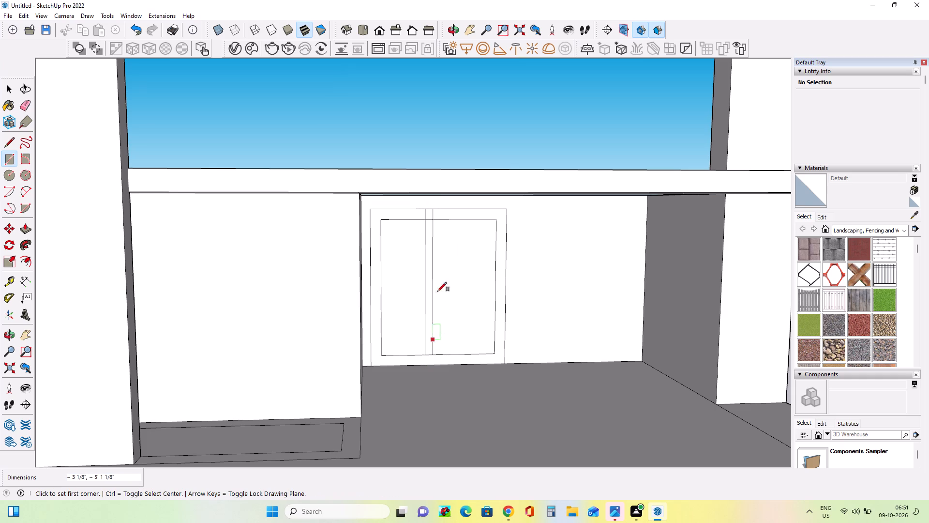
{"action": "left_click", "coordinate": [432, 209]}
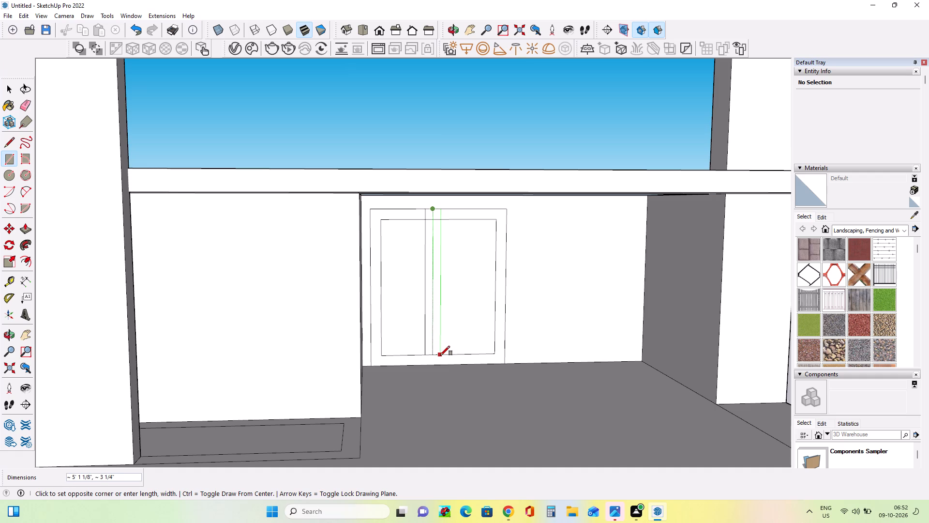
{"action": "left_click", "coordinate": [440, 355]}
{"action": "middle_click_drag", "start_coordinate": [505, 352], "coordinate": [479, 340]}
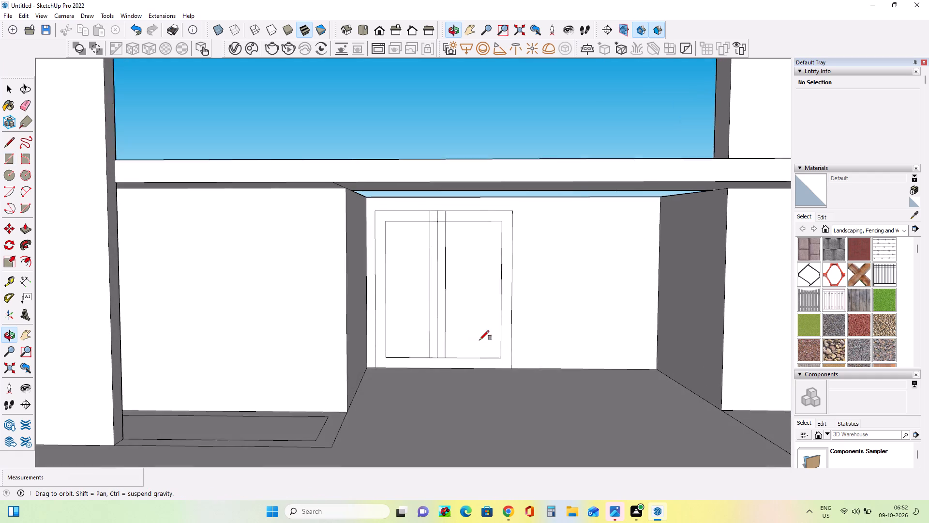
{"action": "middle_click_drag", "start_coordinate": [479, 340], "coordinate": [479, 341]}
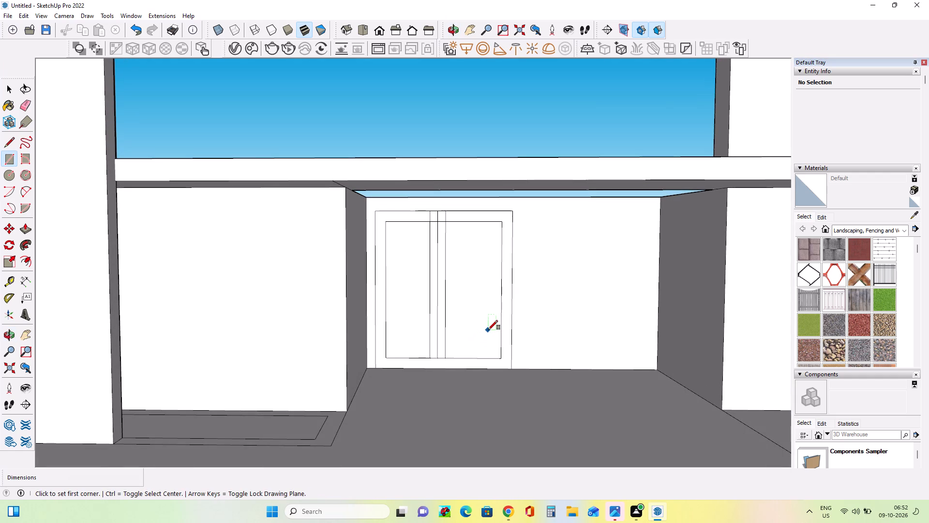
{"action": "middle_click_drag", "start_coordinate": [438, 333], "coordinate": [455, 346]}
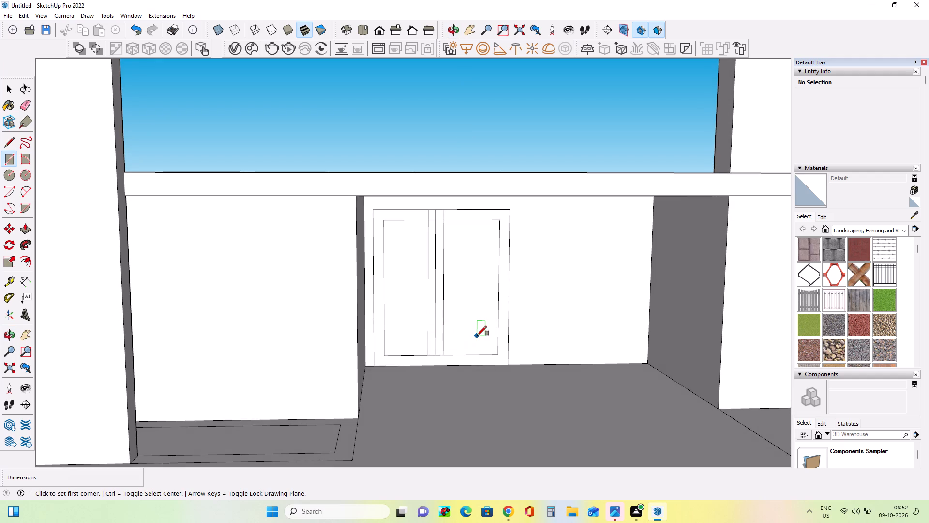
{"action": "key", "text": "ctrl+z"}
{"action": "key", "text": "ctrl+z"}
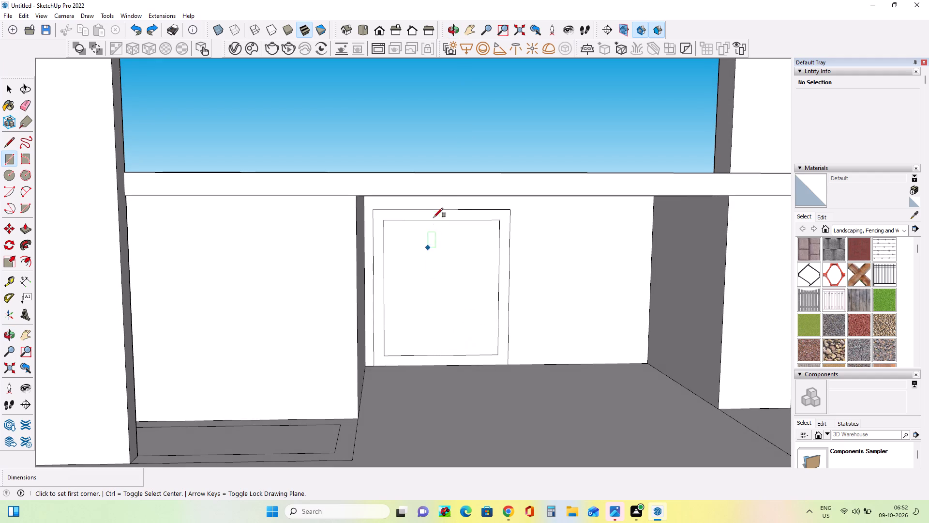
Draw two vertical strips about 3" wide, one on each side of the door's centre, from the outer top edge to the inner bottom edge.
{"action": "left_click", "coordinate": [443, 210]}
{"action": "left_click", "coordinate": [449, 356]}
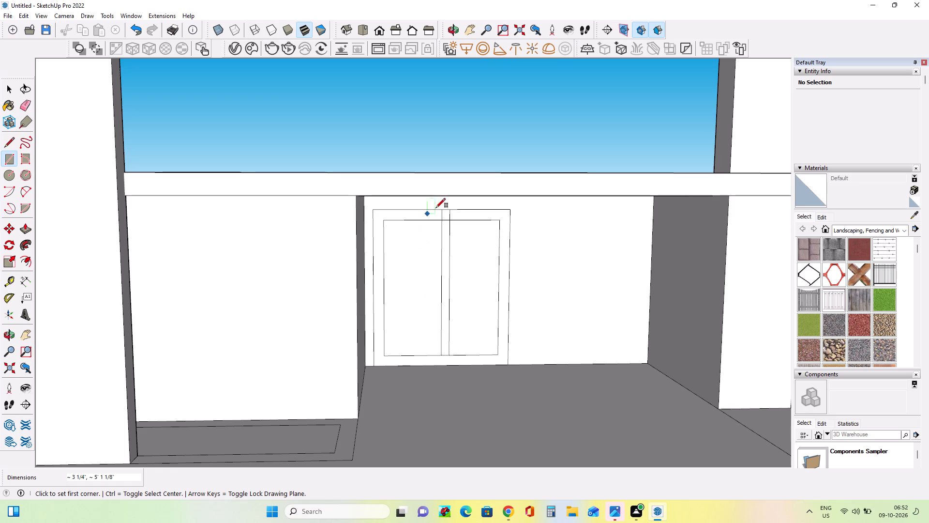
{"action": "left_click", "coordinate": [441, 211]}
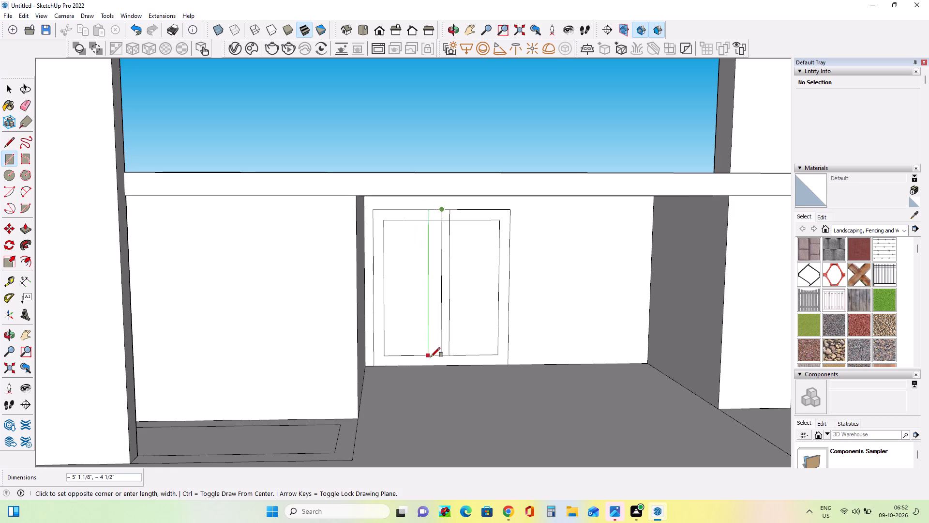
{"action": "scroll", "coordinate": [431, 360], "scroll_direction": "up", "scroll_amount": 5}
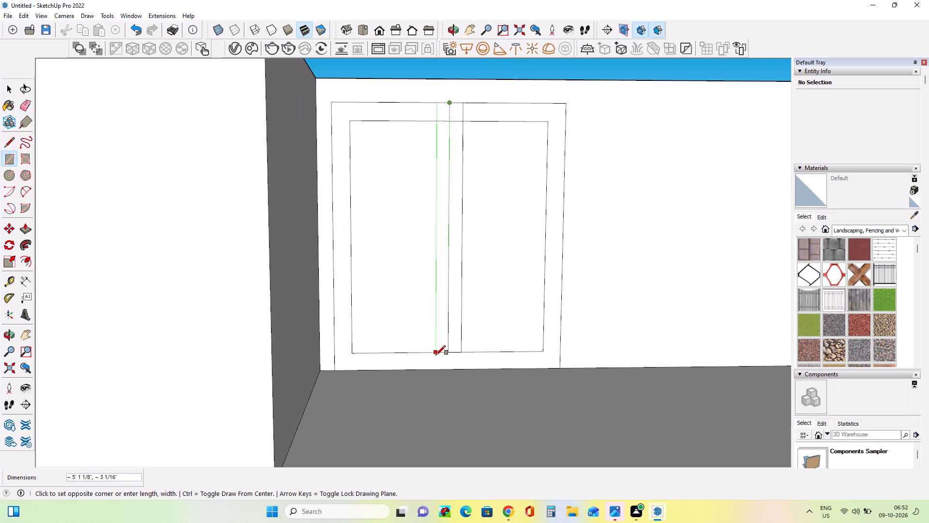
{"action": "left_click", "coordinate": [436, 355]}
Examine the entrance door in the reference image, comparing its wooden frame and glass panels with the modelled door outline.
{"action": "scroll", "coordinate": [508, 347], "scroll_direction": "down", "scroll_amount": 8}
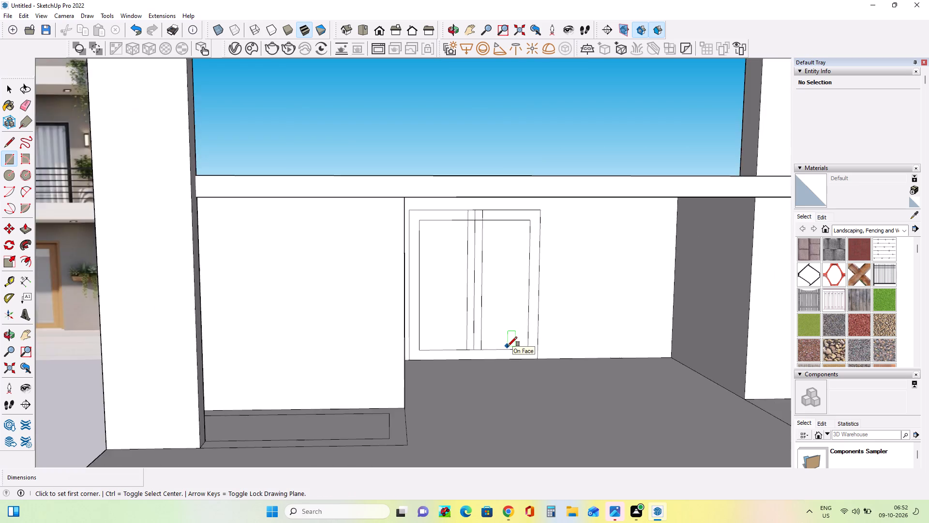
{"action": "scroll", "coordinate": [508, 346], "scroll_direction": "down", "scroll_amount": 3}
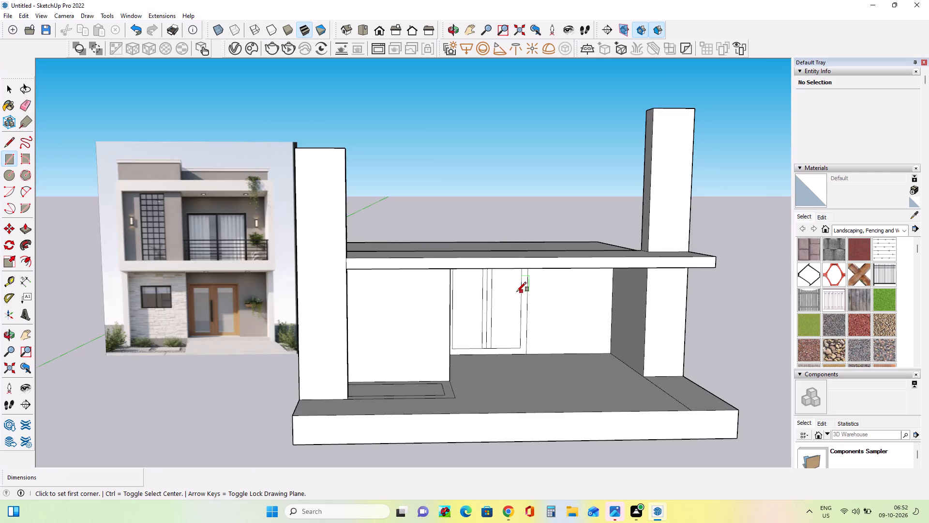
{"action": "scroll", "coordinate": [517, 292], "scroll_direction": "up", "scroll_amount": 3}
{"action": "scroll", "coordinate": [91, 325], "scroll_direction": "up", "scroll_amount": 9}
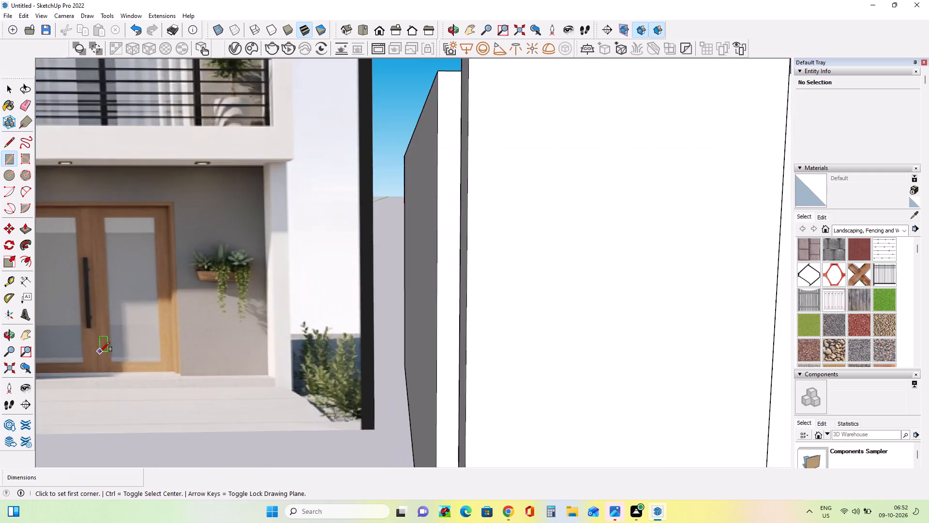
{"action": "scroll", "coordinate": [100, 352], "scroll_direction": "up", "scroll_amount": 4}
{"action": "scroll", "coordinate": [100, 352], "scroll_direction": "down", "scroll_amount": 13}
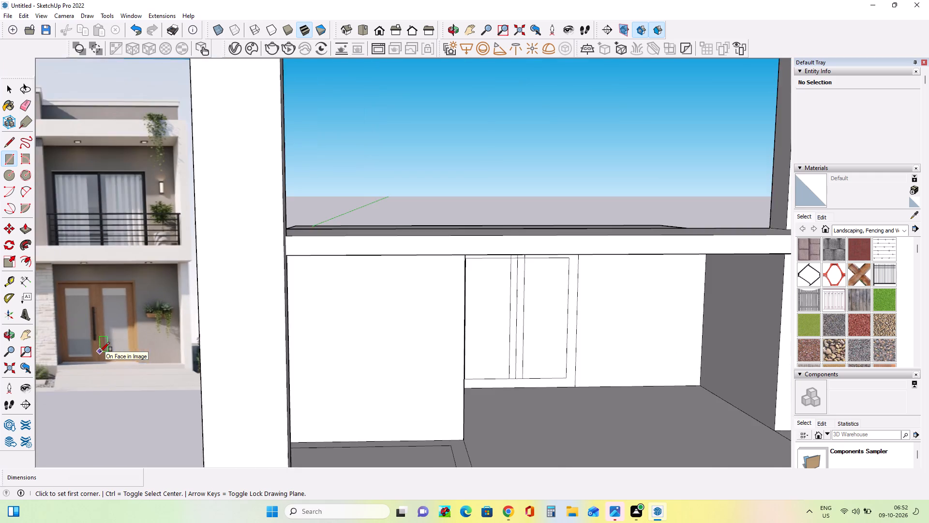
{"action": "scroll", "coordinate": [100, 352], "scroll_direction": "down", "scroll_amount": 4}
{"action": "scroll", "coordinate": [408, 350], "scroll_direction": "up", "scroll_amount": 3}
Paint the door's outer frame and both centre strips with the Wood Board Cork material.
{"action": "middle_click_drag", "start_coordinate": [408, 350], "coordinate": [408, 340]}
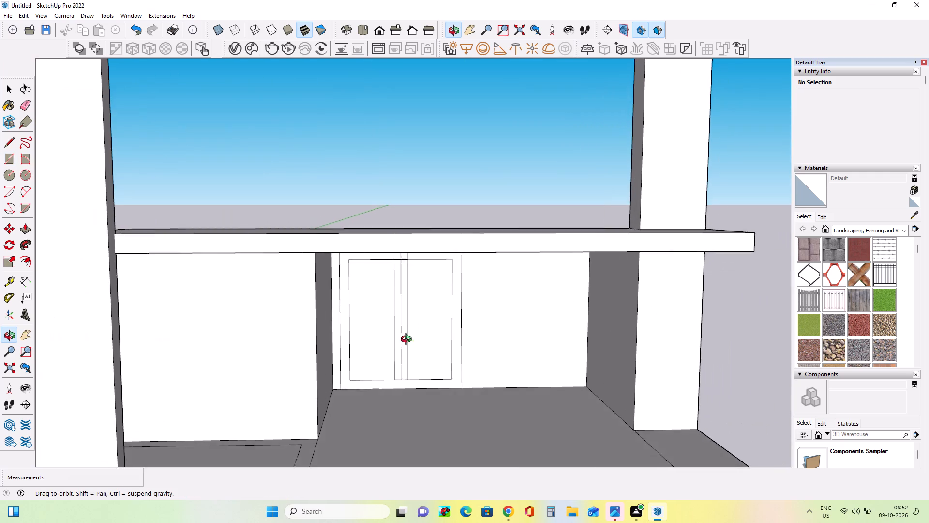
{"action": "middle_click_drag", "start_coordinate": [408, 340], "coordinate": [408, 330]}
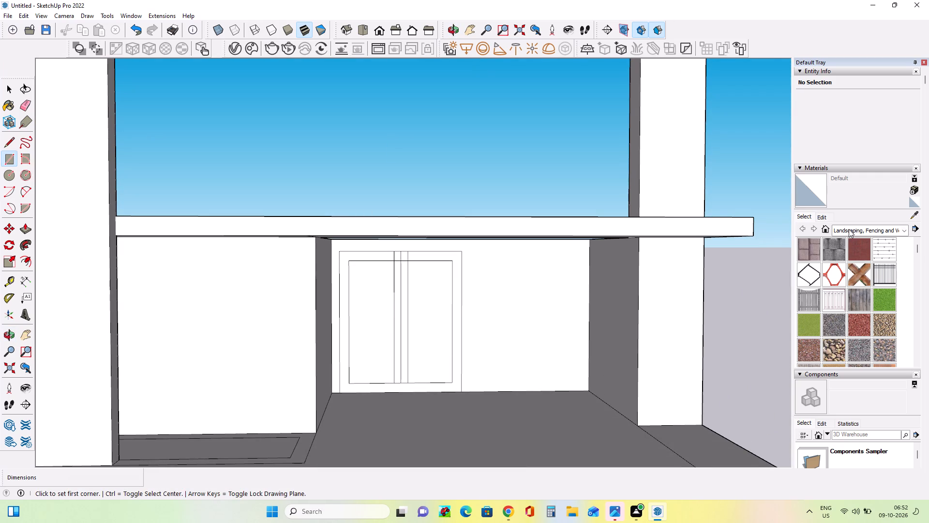
{"action": "left_click", "coordinate": [849, 229]}
{"action": "left_click", "coordinate": [874, 358]}
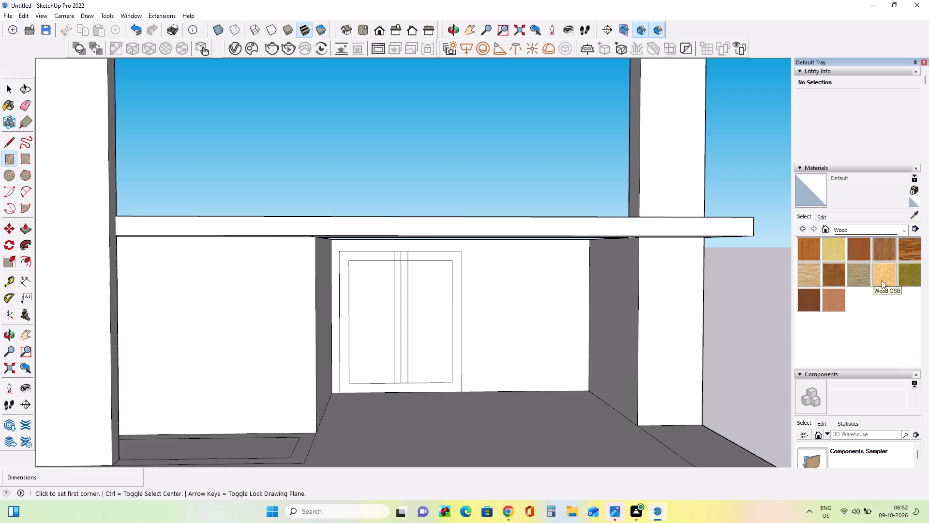
{"action": "left_click", "coordinate": [839, 251]}
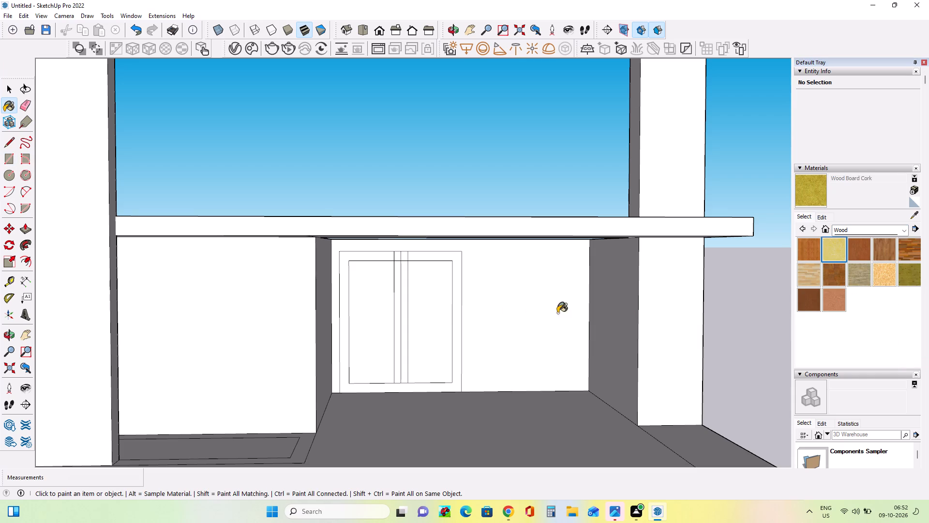
{"action": "left_click", "coordinate": [458, 308]}
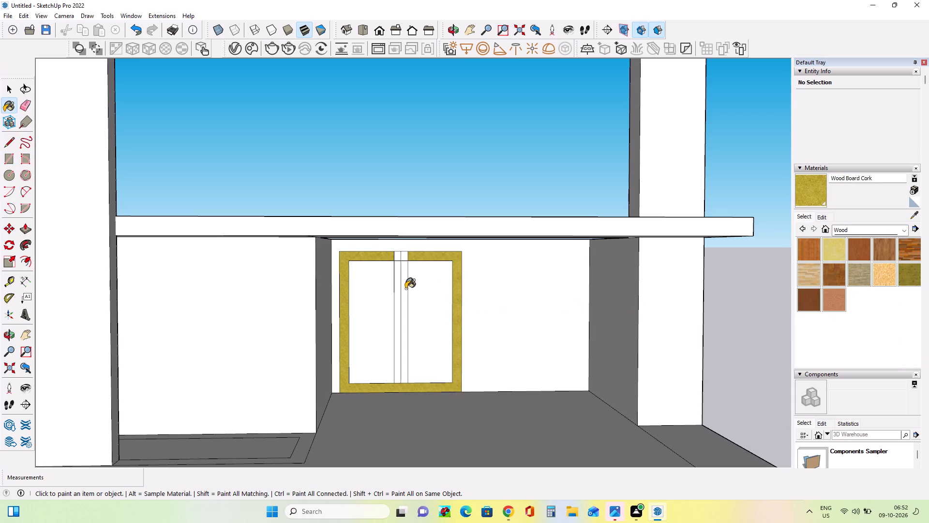
{"action": "left_click", "coordinate": [405, 289]}
{"action": "left_click", "coordinate": [405, 257]}
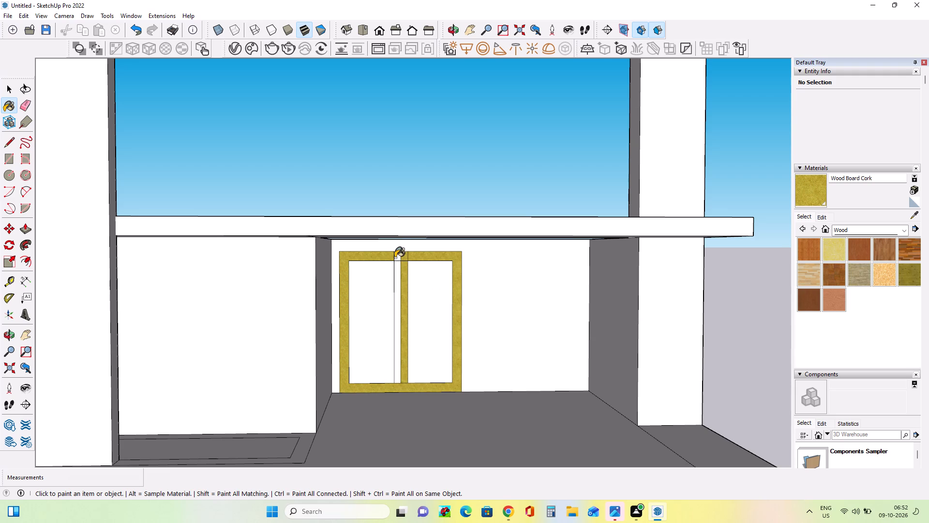
{"action": "left_click", "coordinate": [396, 259]}
{"action": "left_click", "coordinate": [399, 274]}
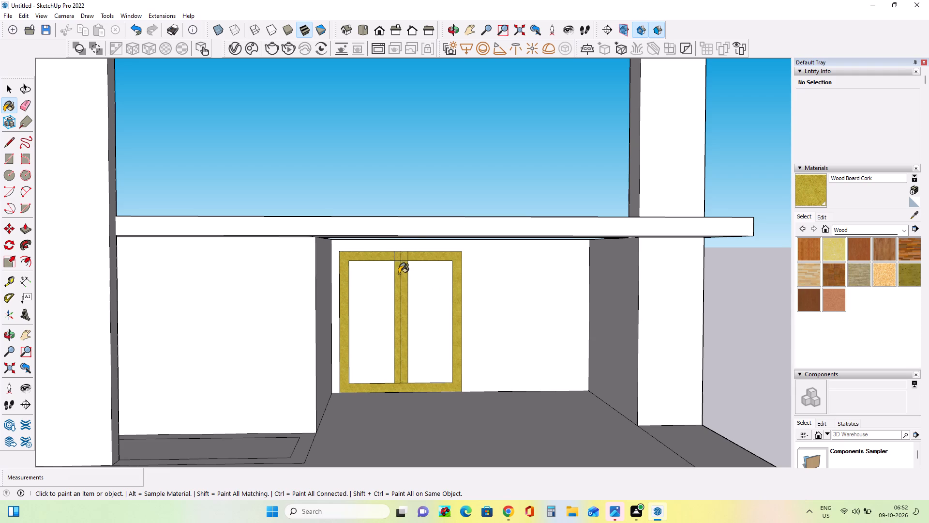
Paint the door's two inner panels with the Translucent Glass Gray material.
{"action": "left_click", "coordinate": [860, 231]}
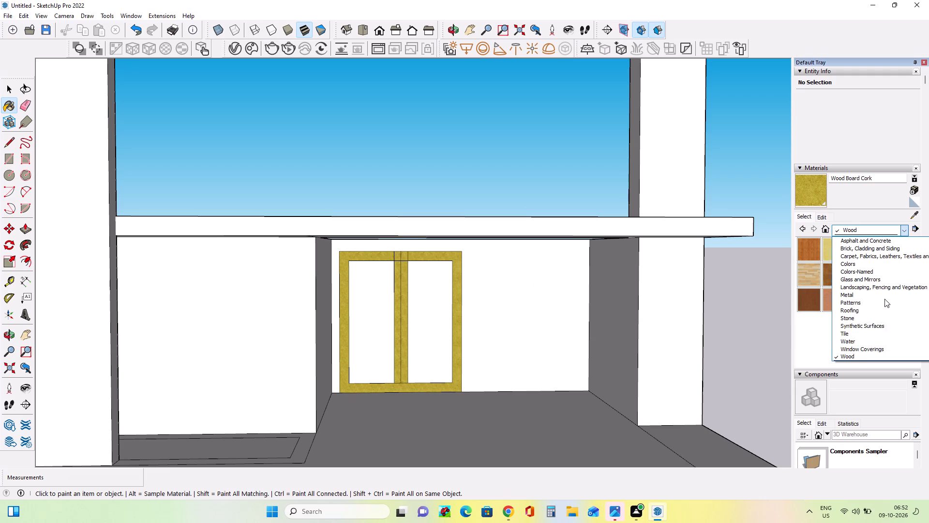
{"action": "left_click", "coordinate": [868, 277]}
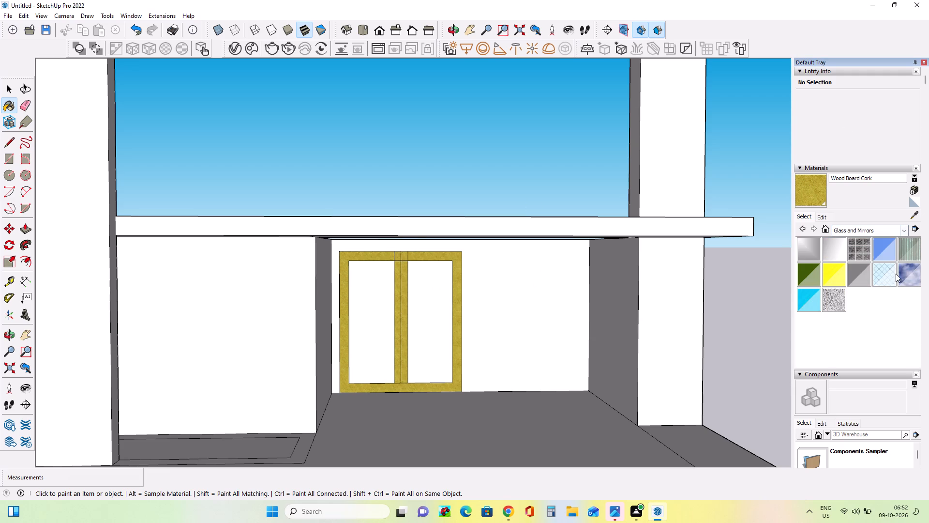
{"action": "left_click", "coordinate": [859, 275]}
{"action": "left_click", "coordinate": [430, 308]}
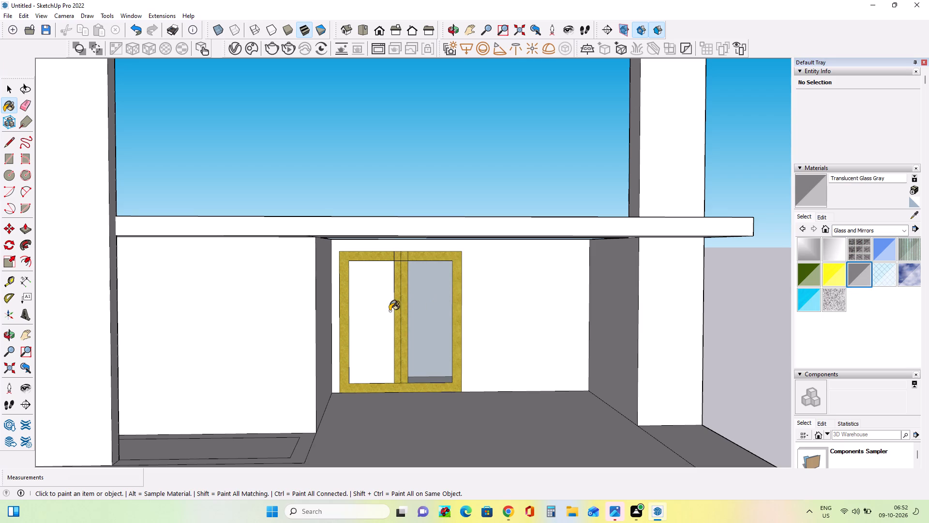
{"action": "left_click", "coordinate": [386, 311]}
{"action": "middle_click_drag", "start_coordinate": [548, 304], "coordinate": [556, 363]}
{"action": "scroll", "coordinate": [555, 357], "scroll_direction": "down", "scroll_amount": 6}
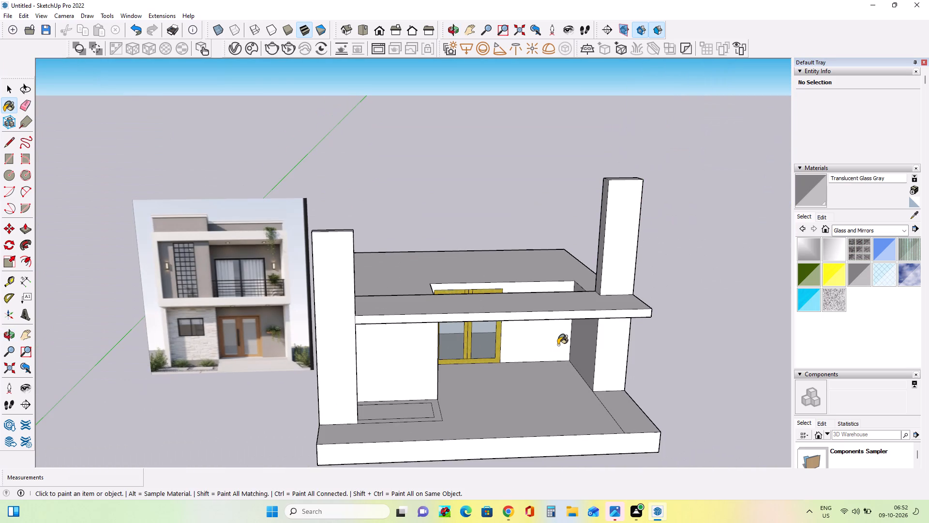
Compare the modelled door's frame colour with the reference image's wooden door and look through the Wood materials.
{"action": "middle_click_drag", "start_coordinate": [558, 345], "coordinate": [557, 306]}
{"action": "scroll", "coordinate": [559, 305], "scroll_direction": "up", "scroll_amount": 3}
{"action": "middle_click_drag", "start_coordinate": [564, 309], "coordinate": [560, 302]}
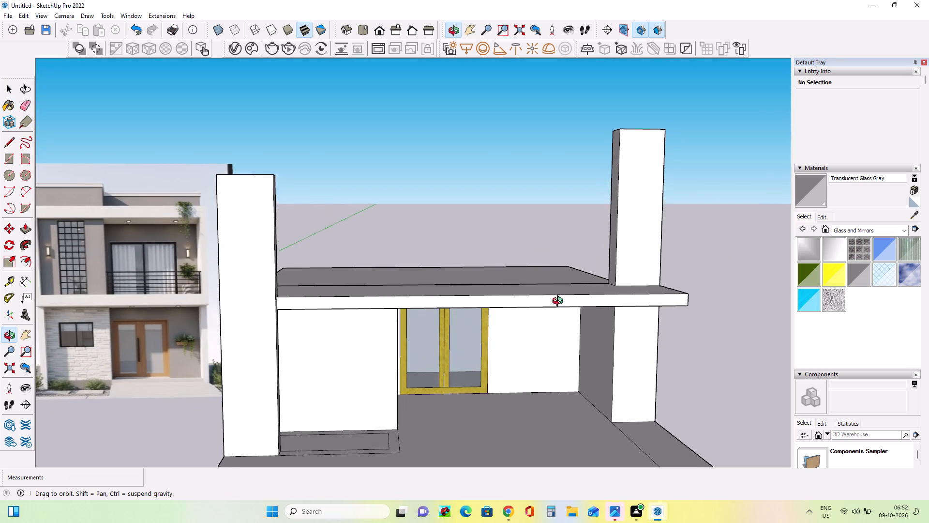
{"action": "middle_click_drag", "start_coordinate": [560, 302], "coordinate": [555, 291]}
{"action": "left_click", "coordinate": [860, 231]}
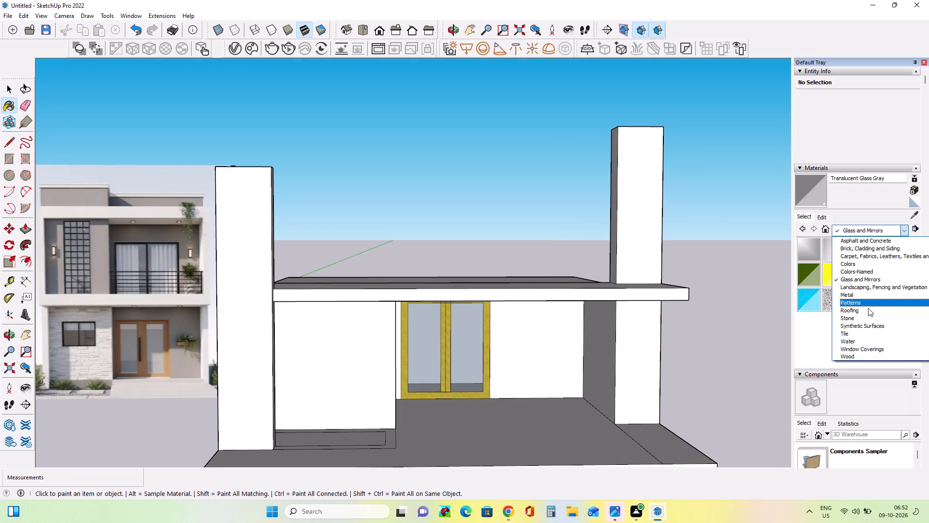
{"action": "left_click", "coordinate": [867, 354]}
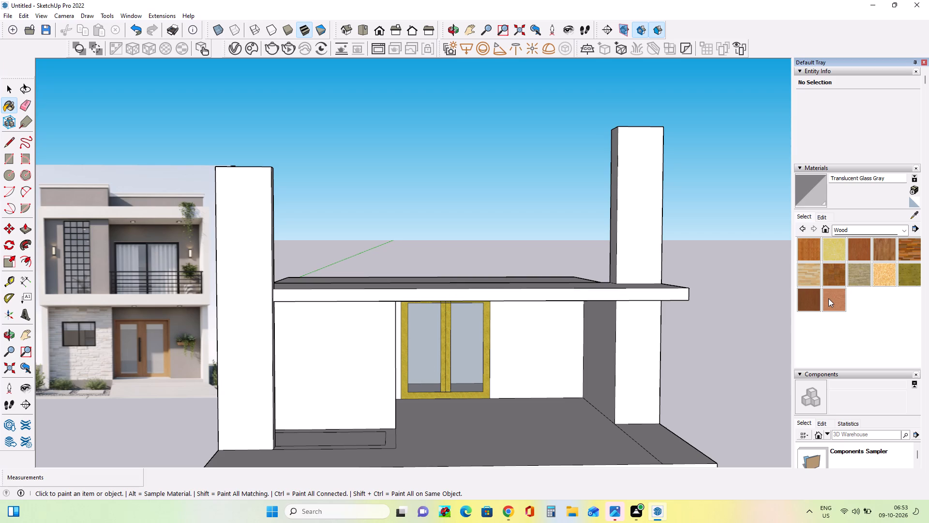
{"action": "scroll", "coordinate": [303, 331], "scroll_direction": "up", "scroll_amount": 3}
{"action": "scroll", "coordinate": [144, 361], "scroll_direction": "up", "scroll_amount": 4}
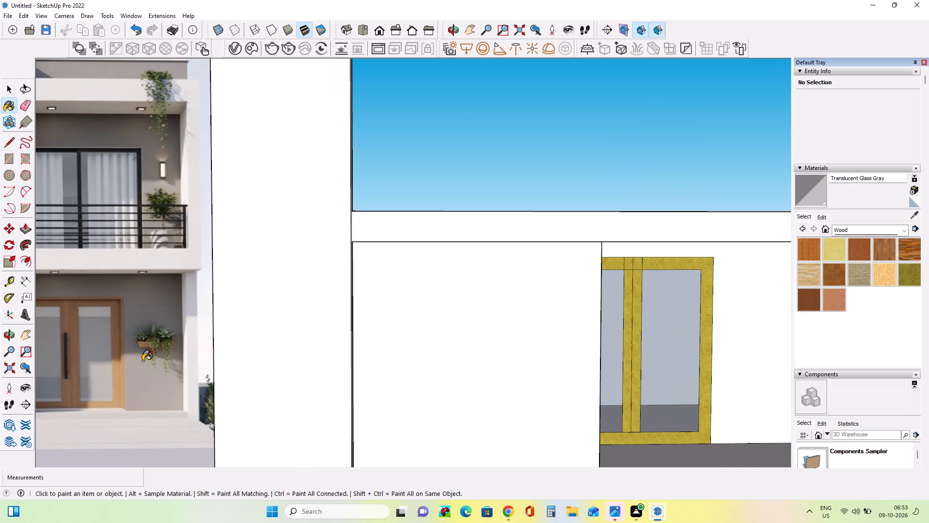
{"action": "scroll", "coordinate": [148, 356], "scroll_direction": "down", "scroll_amount": 8}
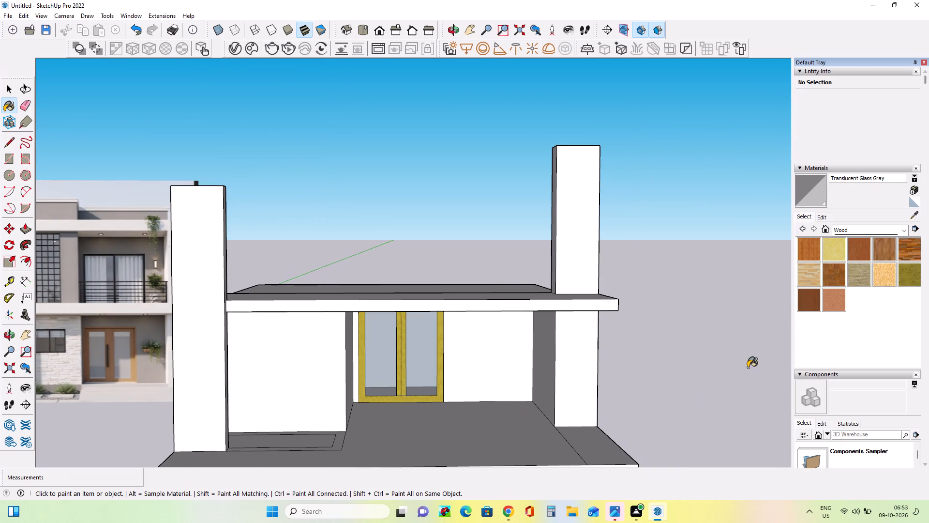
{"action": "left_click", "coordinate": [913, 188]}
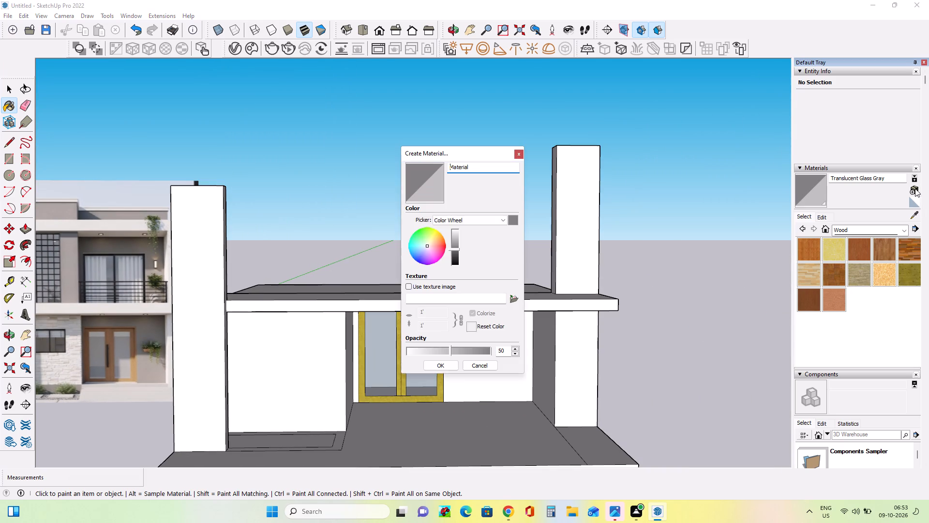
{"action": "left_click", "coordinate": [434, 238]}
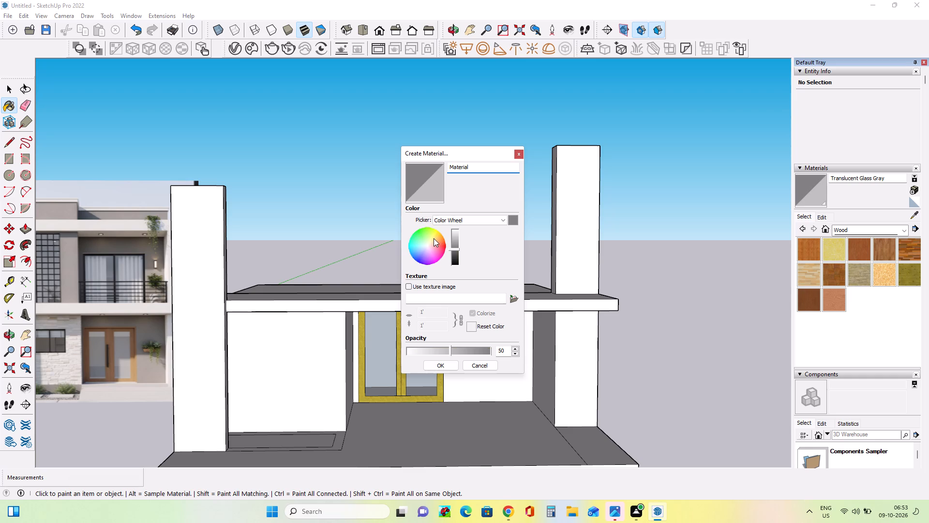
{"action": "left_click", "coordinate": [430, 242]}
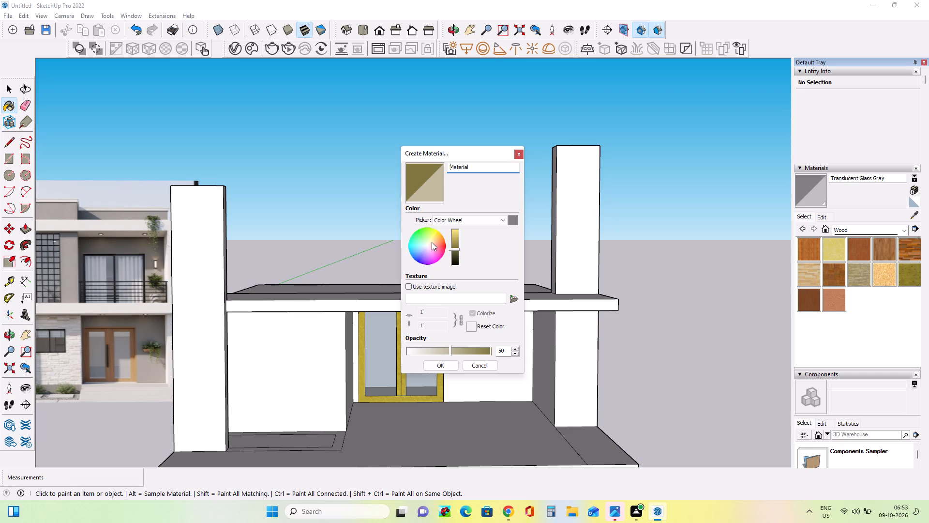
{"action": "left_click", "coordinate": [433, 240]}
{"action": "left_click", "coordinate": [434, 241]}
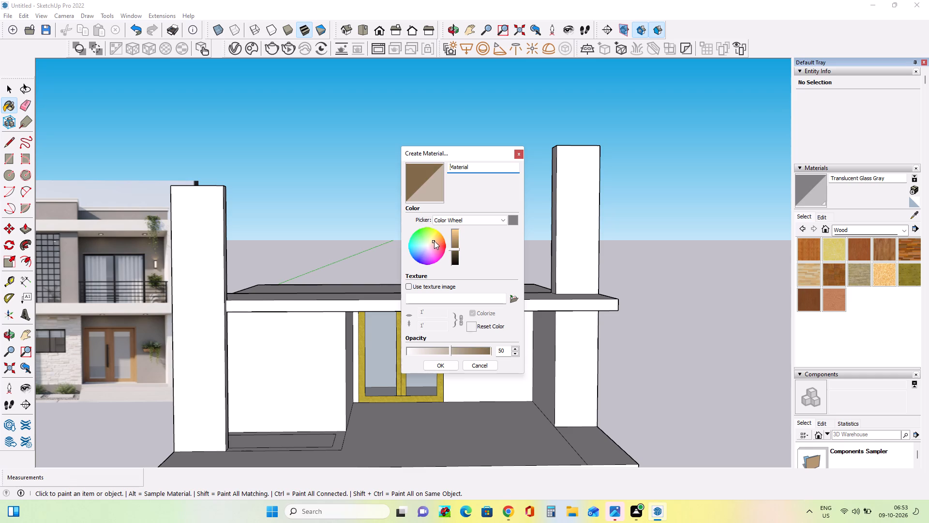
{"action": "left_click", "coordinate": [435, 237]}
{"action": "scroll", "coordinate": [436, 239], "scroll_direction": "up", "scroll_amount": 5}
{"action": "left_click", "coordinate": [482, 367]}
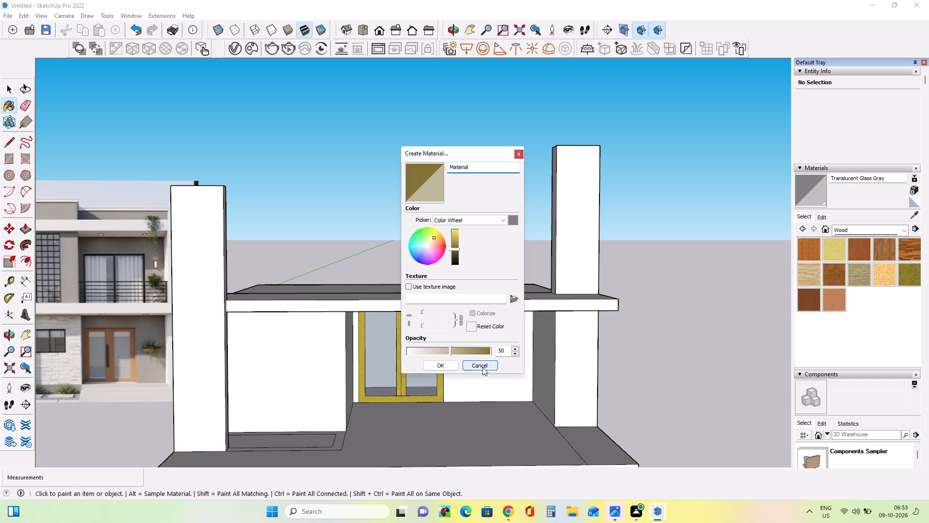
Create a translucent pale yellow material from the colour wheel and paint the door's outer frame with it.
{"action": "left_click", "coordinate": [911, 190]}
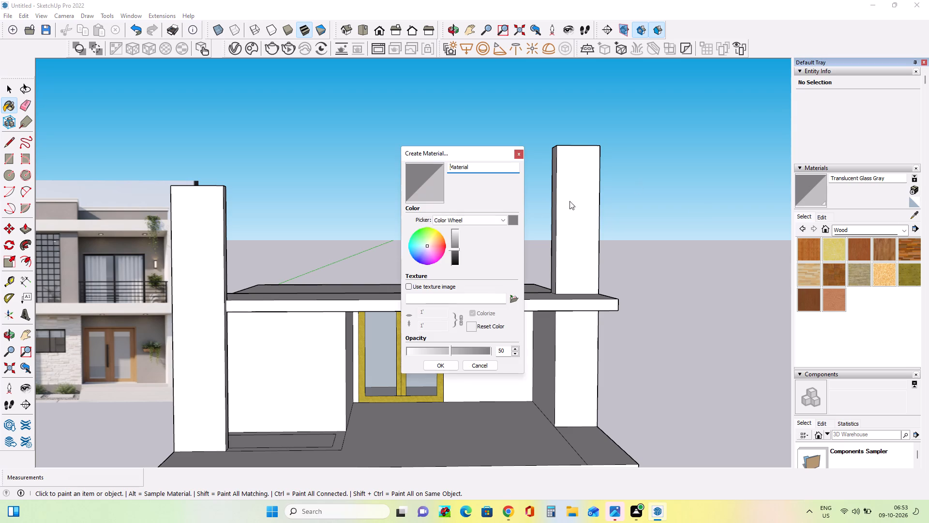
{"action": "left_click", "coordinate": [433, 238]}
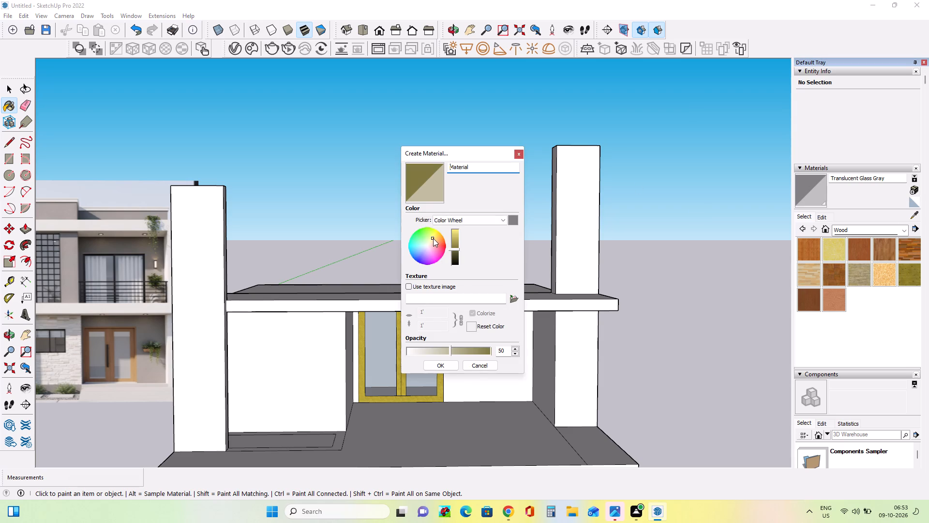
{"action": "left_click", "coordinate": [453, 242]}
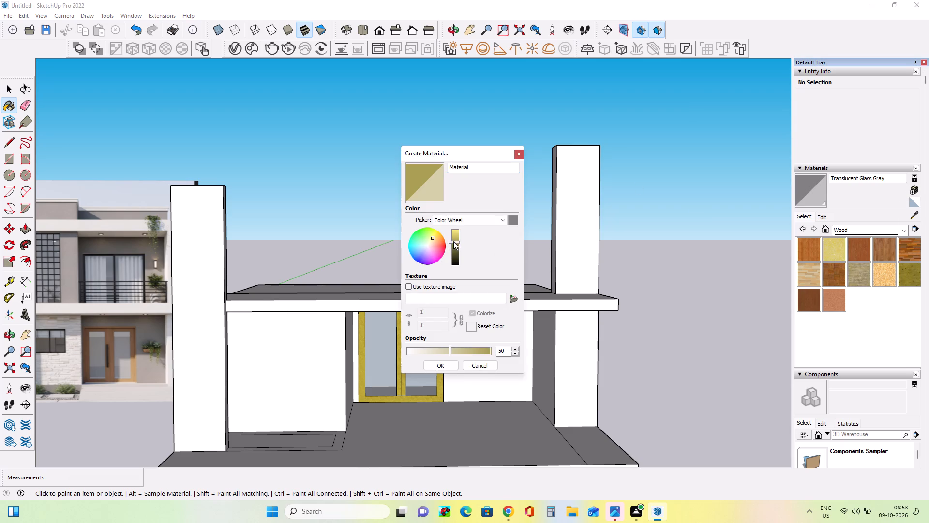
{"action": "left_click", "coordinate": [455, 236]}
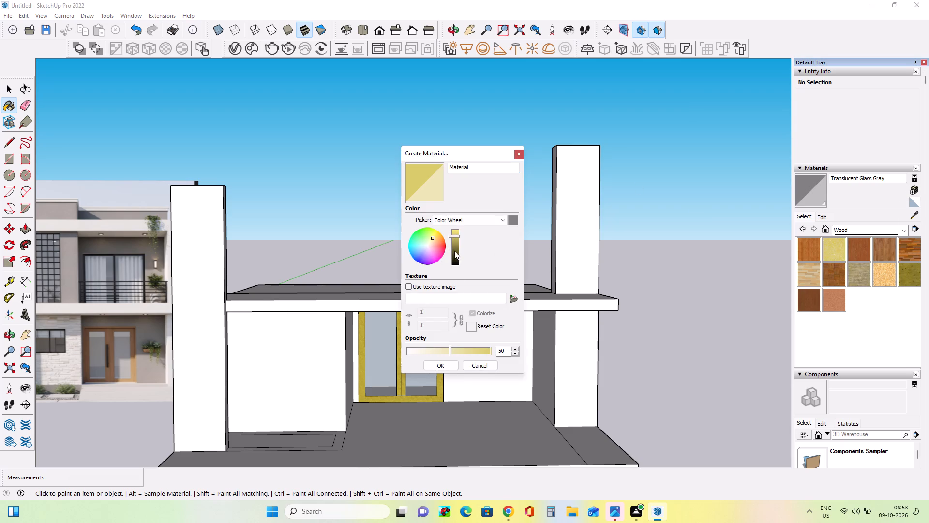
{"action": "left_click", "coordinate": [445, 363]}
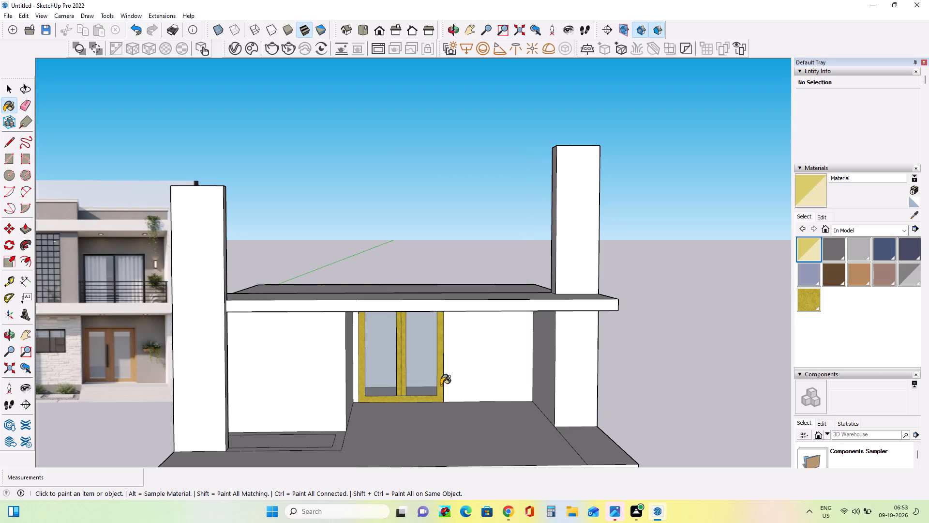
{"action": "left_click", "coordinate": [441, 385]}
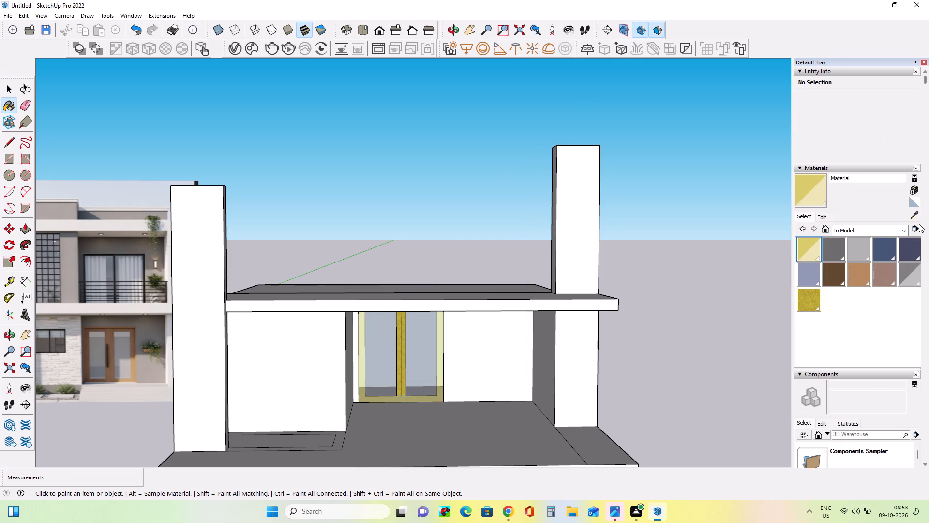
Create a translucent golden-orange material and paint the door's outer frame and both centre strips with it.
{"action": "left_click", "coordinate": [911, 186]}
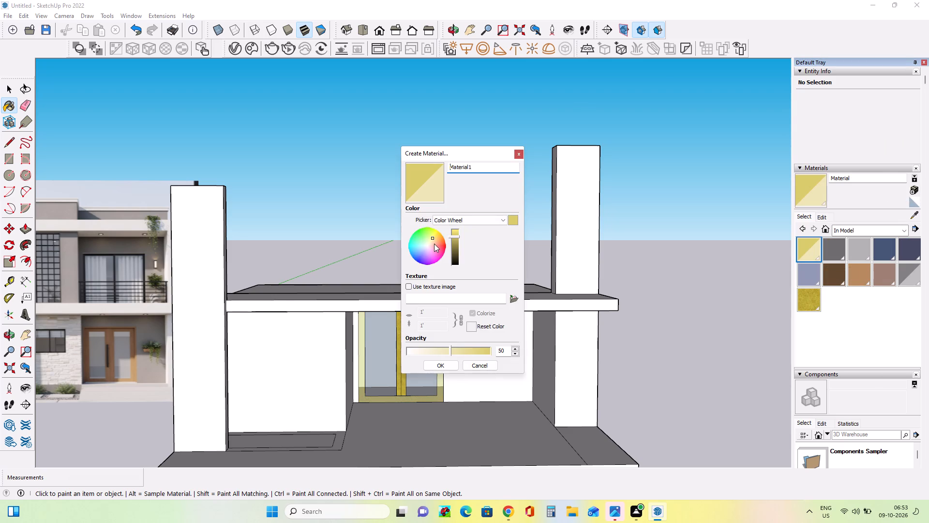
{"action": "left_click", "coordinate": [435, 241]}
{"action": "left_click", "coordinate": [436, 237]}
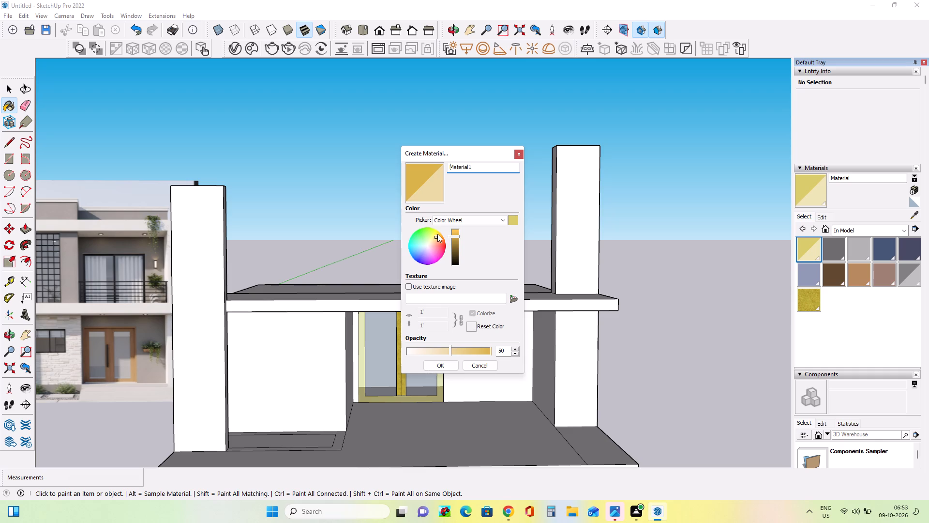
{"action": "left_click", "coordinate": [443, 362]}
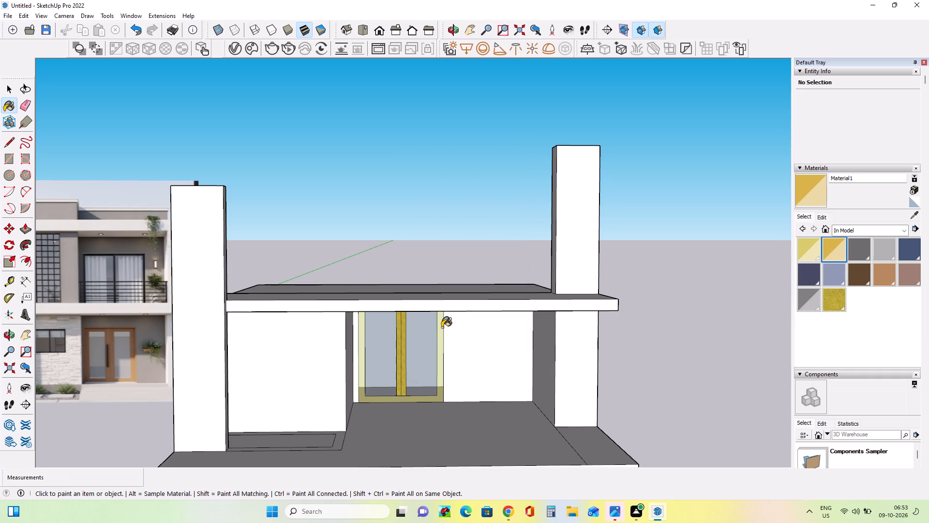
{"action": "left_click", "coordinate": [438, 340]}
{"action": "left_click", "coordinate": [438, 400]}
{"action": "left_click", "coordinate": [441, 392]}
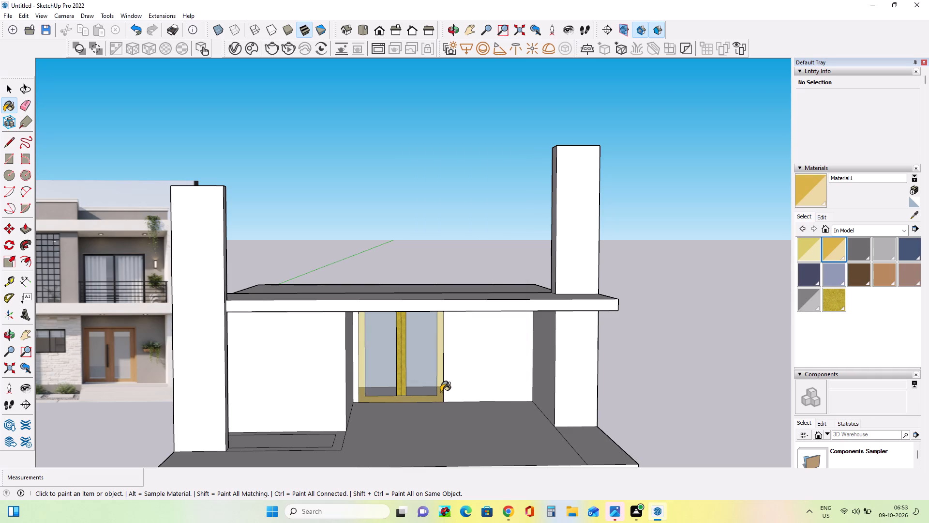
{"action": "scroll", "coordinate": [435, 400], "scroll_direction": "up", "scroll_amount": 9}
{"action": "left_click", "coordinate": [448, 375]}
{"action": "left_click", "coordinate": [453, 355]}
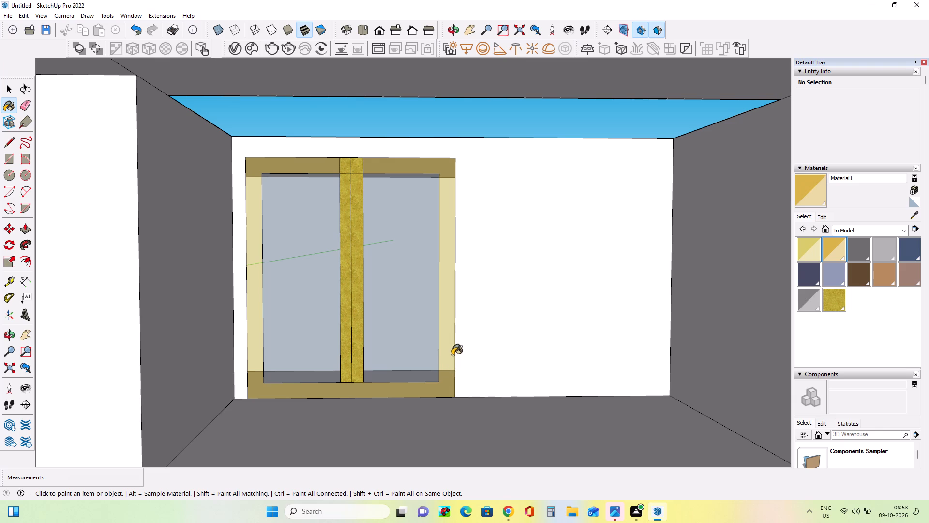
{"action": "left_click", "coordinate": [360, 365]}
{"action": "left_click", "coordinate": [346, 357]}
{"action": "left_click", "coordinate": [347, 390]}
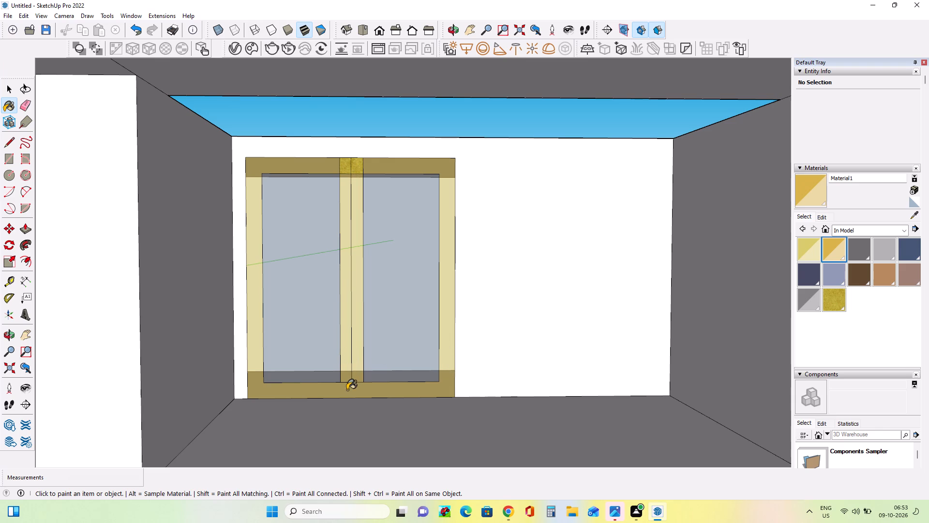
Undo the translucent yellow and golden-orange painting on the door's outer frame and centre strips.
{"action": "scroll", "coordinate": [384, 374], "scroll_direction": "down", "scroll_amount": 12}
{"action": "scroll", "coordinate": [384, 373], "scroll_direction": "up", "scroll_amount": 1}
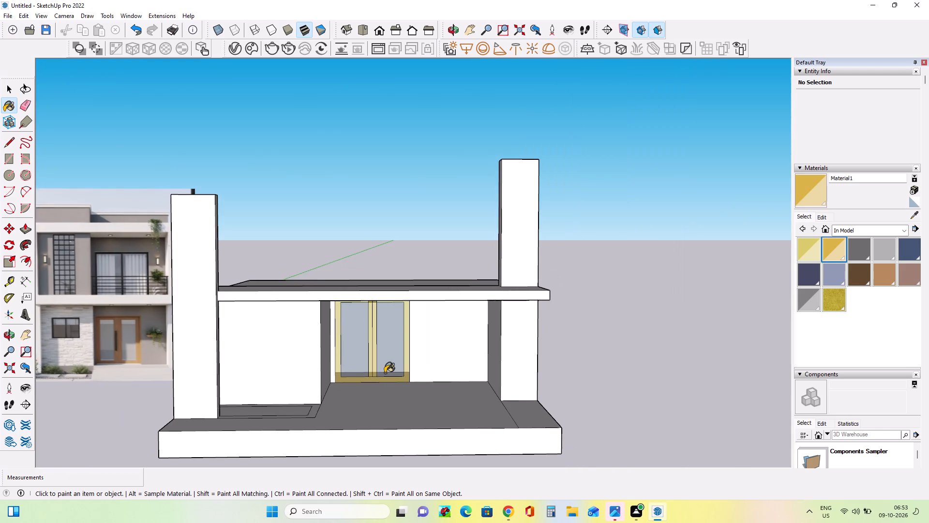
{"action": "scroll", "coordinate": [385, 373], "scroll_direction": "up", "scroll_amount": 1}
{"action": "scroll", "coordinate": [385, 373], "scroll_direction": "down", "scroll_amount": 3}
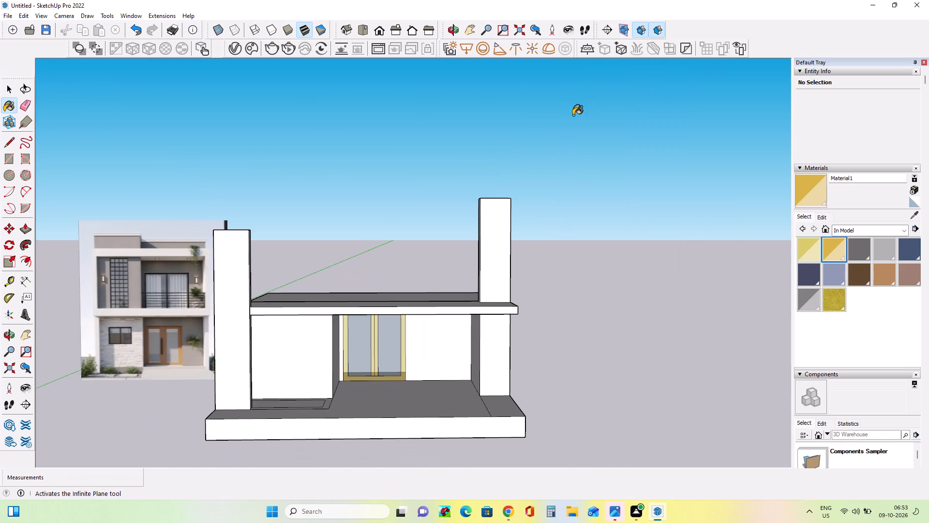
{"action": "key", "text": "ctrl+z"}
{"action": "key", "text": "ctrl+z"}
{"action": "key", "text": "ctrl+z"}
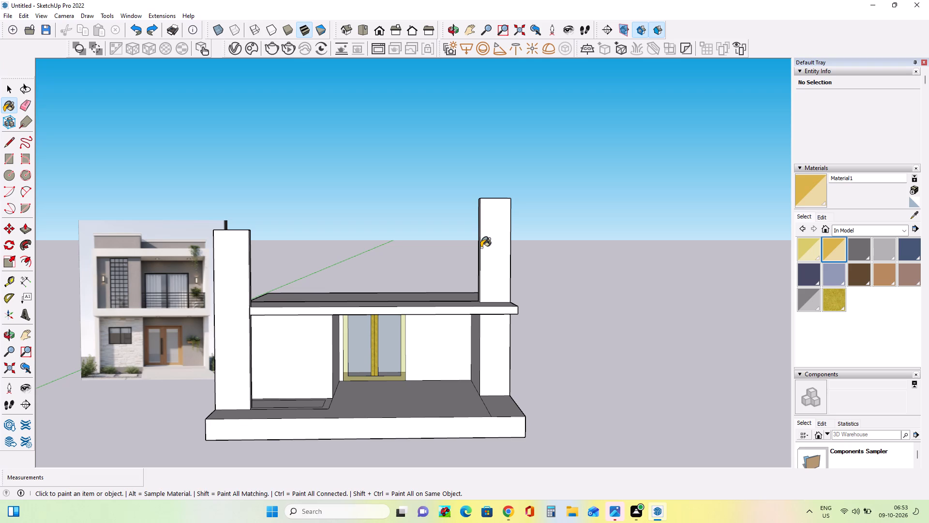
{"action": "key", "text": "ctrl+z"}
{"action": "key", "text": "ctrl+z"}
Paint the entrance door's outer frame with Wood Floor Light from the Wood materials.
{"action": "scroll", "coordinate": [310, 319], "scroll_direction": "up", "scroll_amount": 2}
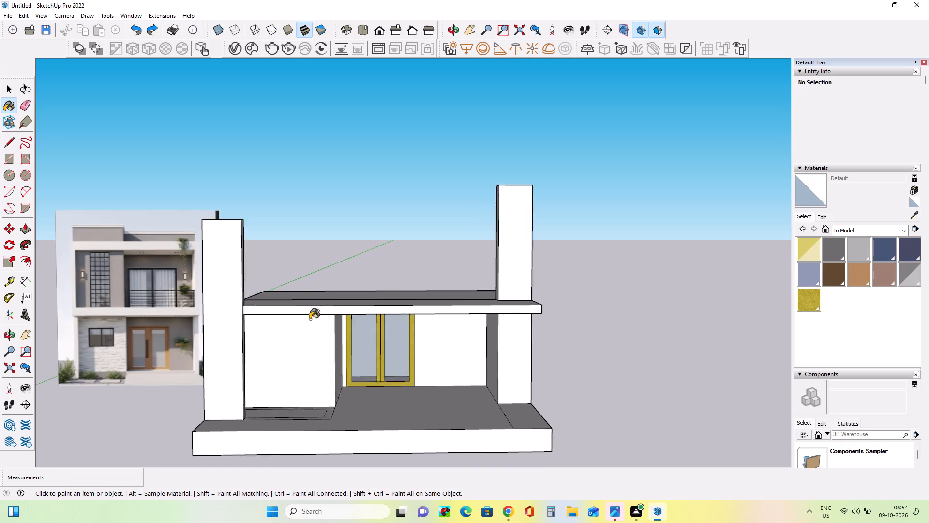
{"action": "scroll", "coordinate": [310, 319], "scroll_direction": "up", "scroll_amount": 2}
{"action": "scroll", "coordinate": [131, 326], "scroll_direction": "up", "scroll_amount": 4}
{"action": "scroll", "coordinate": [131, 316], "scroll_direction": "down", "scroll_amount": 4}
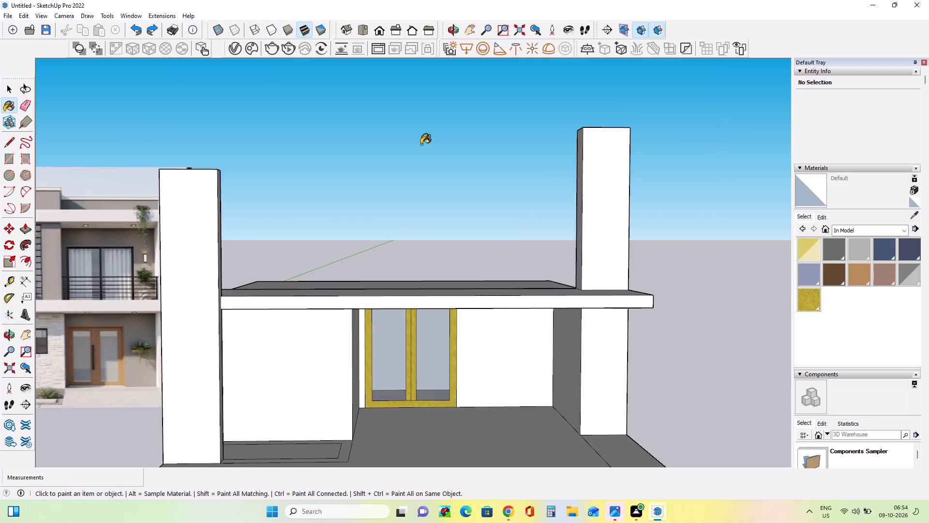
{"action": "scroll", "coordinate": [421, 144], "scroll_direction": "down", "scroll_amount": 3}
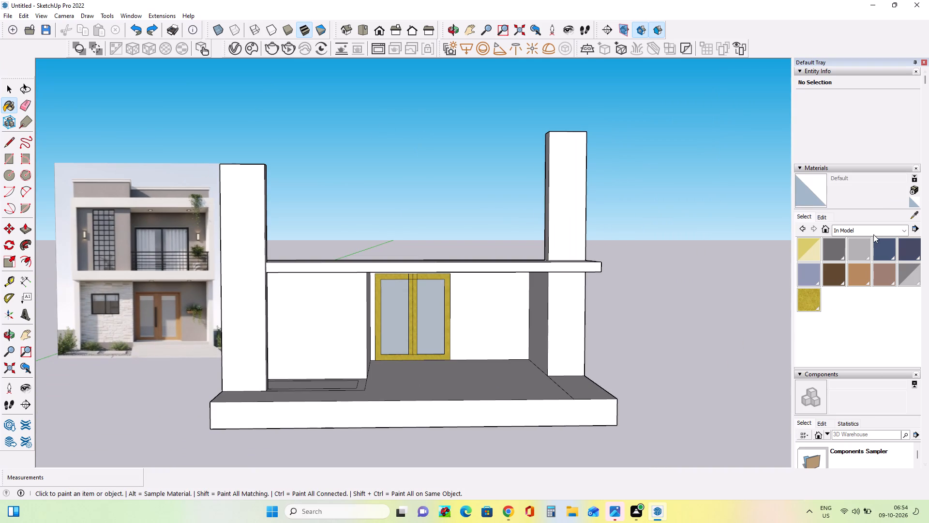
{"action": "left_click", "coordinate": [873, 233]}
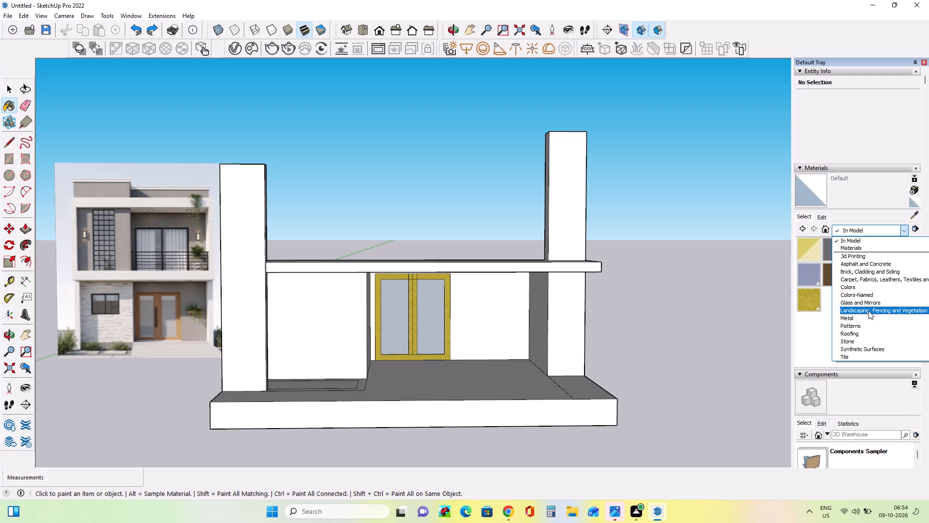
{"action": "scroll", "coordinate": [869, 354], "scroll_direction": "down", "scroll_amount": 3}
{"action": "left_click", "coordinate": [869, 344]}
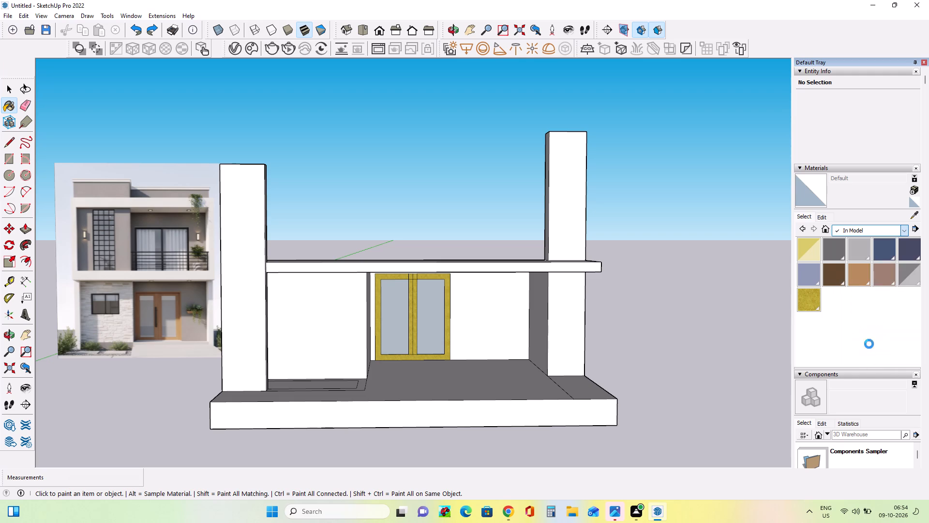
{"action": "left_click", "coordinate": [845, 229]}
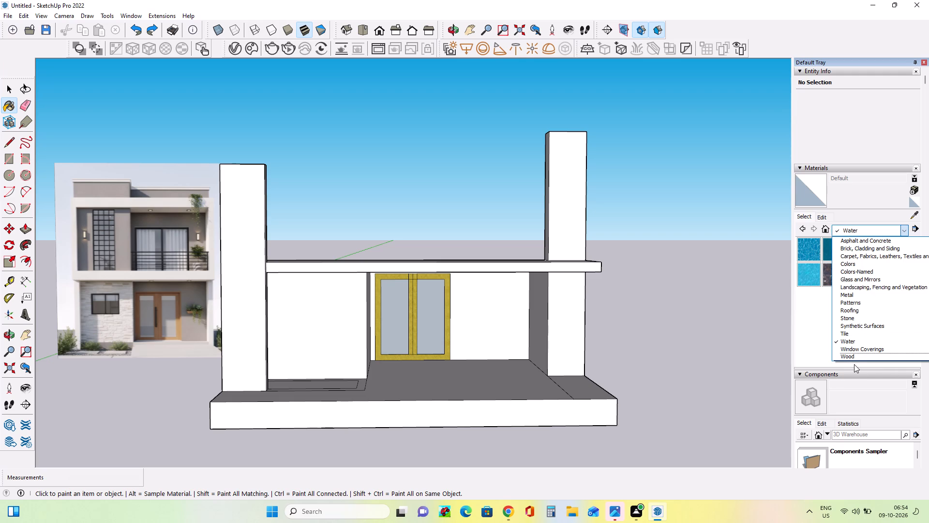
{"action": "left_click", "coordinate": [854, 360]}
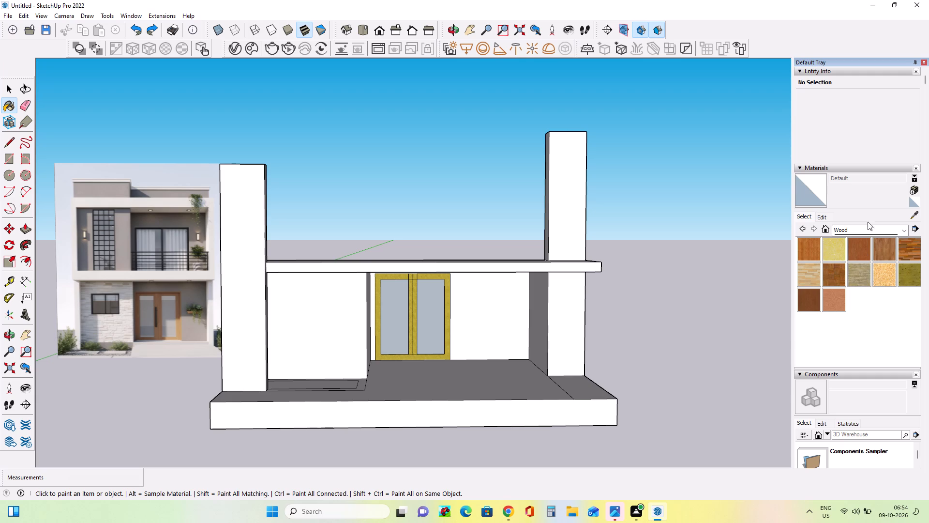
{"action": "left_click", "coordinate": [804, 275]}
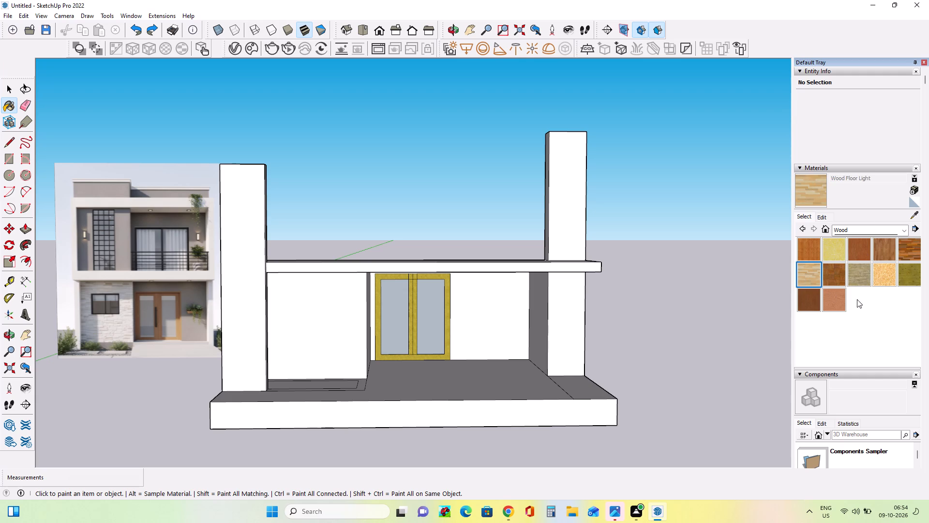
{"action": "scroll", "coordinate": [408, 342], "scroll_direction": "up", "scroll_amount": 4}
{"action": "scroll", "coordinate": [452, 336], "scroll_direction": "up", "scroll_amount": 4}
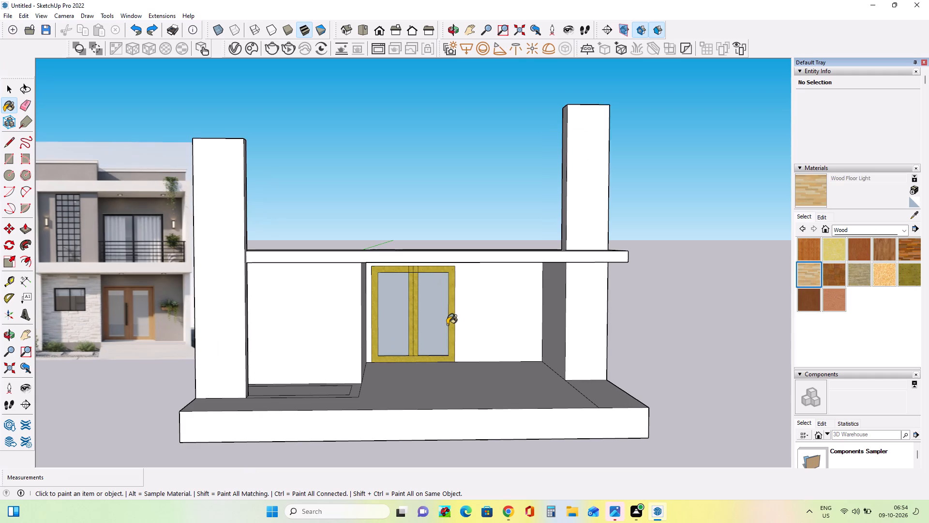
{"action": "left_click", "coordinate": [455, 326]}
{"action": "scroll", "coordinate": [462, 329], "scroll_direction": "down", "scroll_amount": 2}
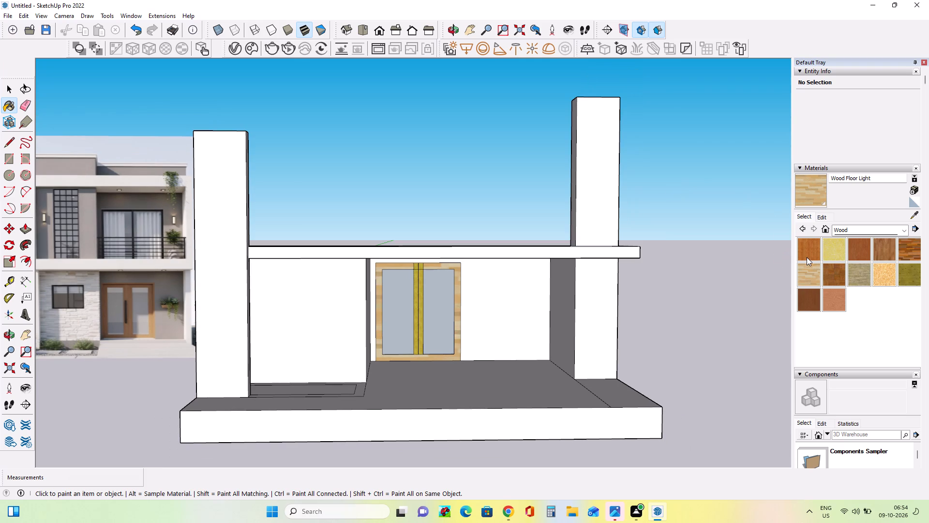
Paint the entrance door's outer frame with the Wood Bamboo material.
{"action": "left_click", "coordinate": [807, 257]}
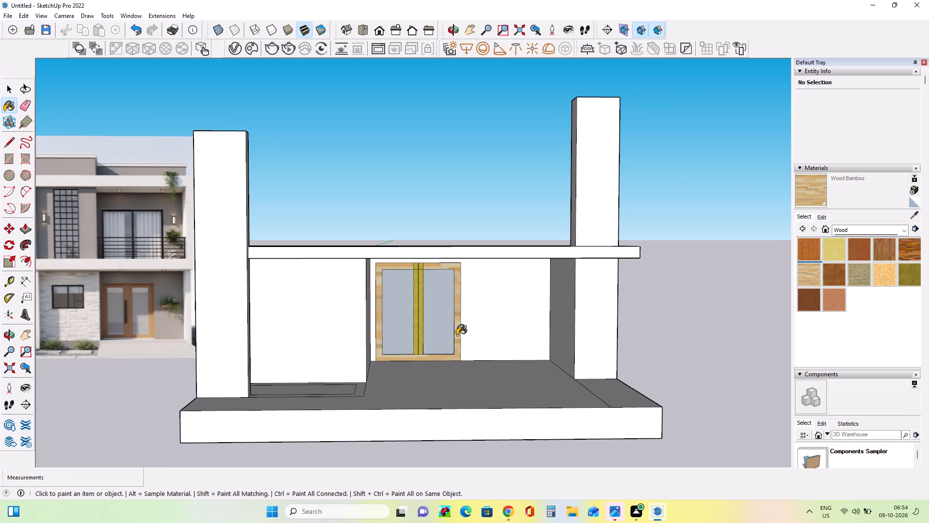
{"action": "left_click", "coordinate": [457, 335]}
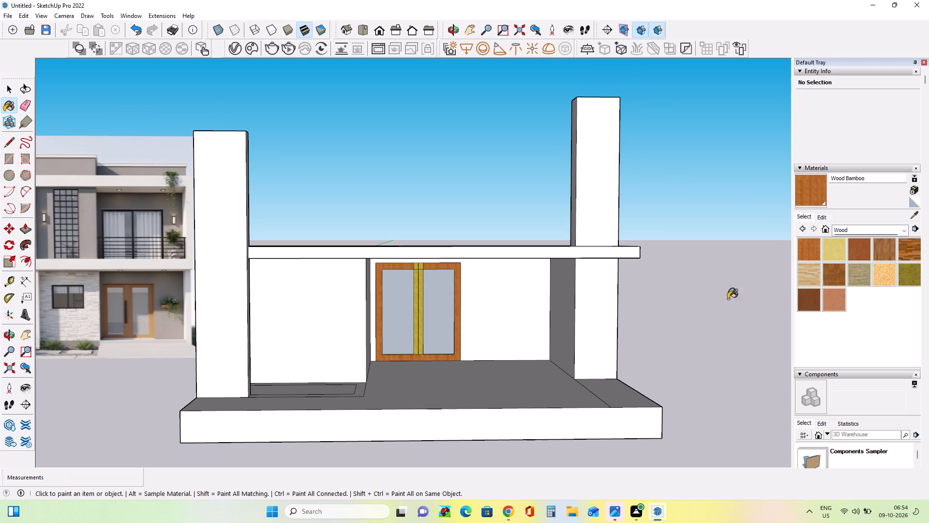
Repaint the entrance door's outer frame with Wood Board Cork and compare it with the reference image's door.
{"action": "left_click", "coordinate": [829, 254]}
{"action": "left_click", "coordinate": [457, 341]}
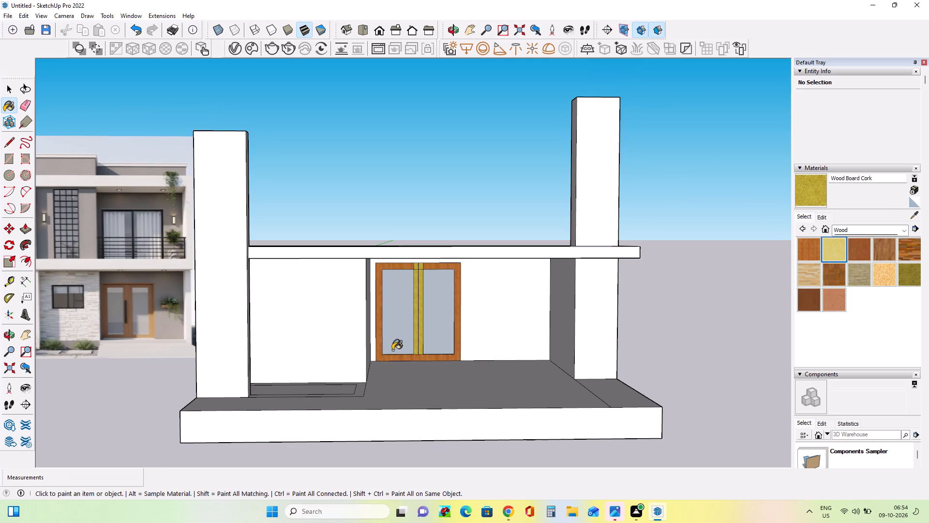
{"action": "scroll", "coordinate": [414, 352], "scroll_direction": "up", "scroll_amount": 3}
{"action": "scroll", "coordinate": [449, 349], "scroll_direction": "down", "scroll_amount": 6}
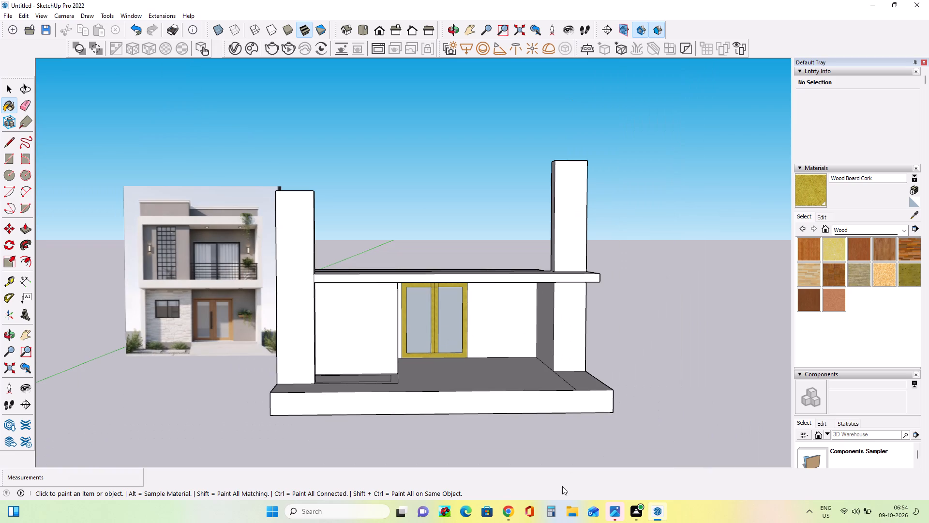
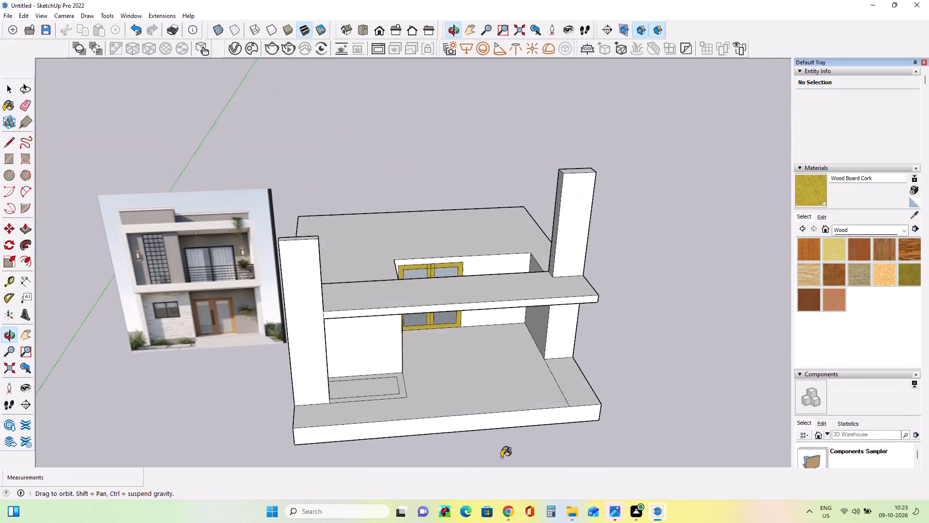
Compare the ground-floor model, cork-painted door and upper columns with the reference image's façade.
{"action": "middle_click_drag", "start_coordinate": [484, 360], "coordinate": [324, 310]}
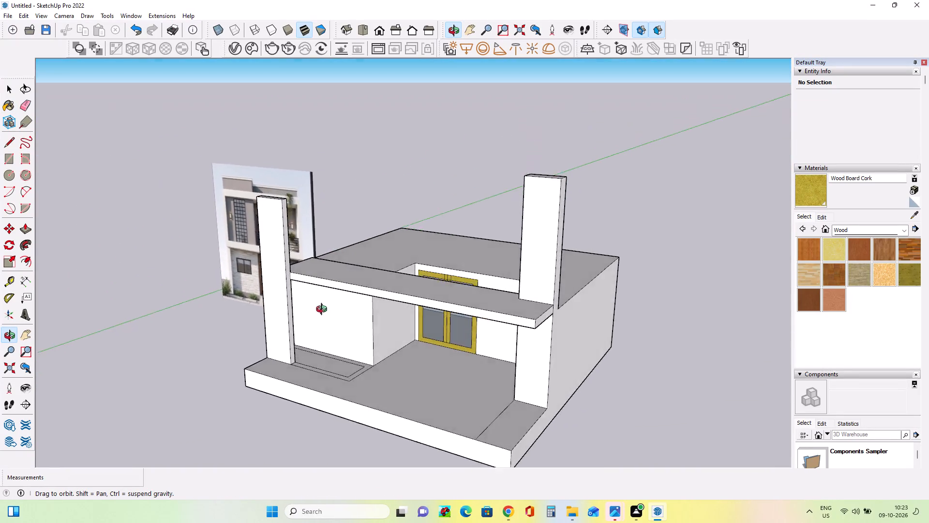
{"action": "middle_click_drag", "start_coordinate": [324, 310], "coordinate": [464, 299]}
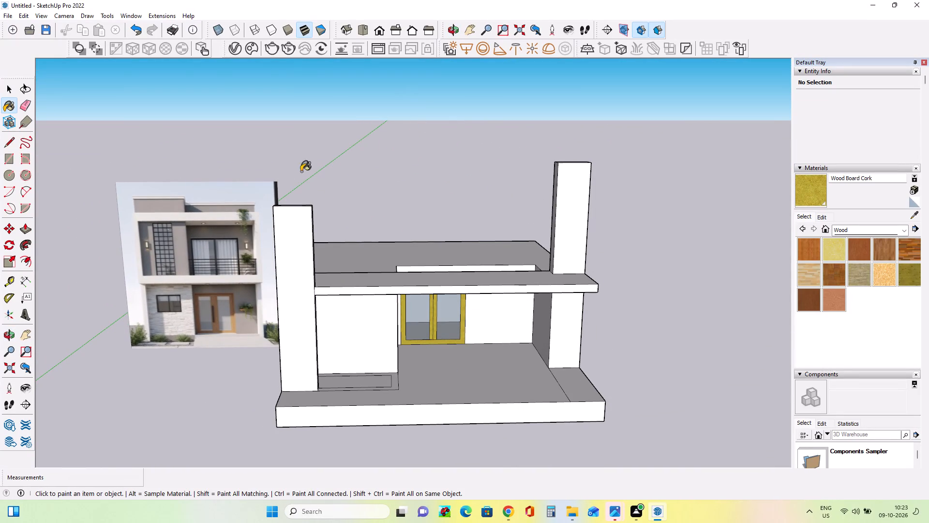
{"action": "scroll", "coordinate": [161, 300], "scroll_direction": "down", "scroll_amount": 1}
{"action": "scroll", "coordinate": [161, 300], "scroll_direction": "up", "scroll_amount": 13}
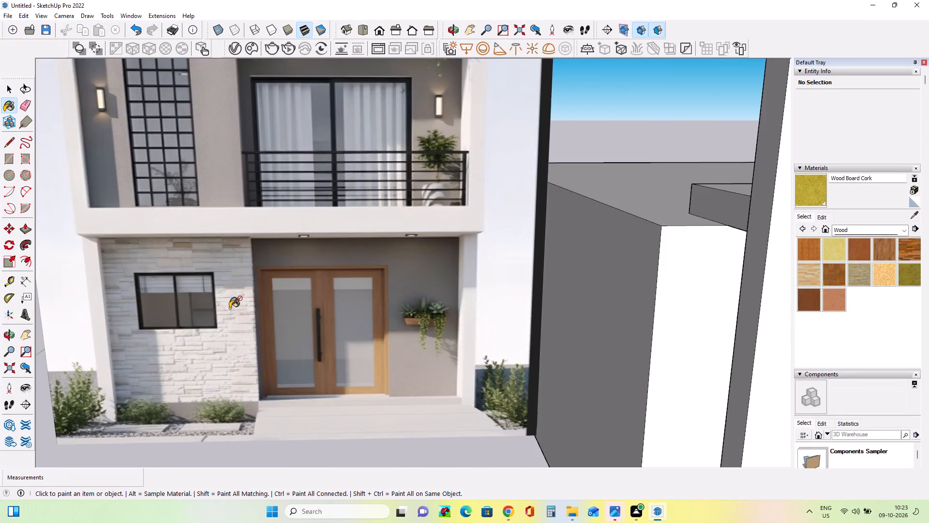
{"action": "scroll", "coordinate": [234, 308], "scroll_direction": "down", "scroll_amount": 7}
{"action": "scroll", "coordinate": [192, 192], "scroll_direction": "up", "scroll_amount": 3}
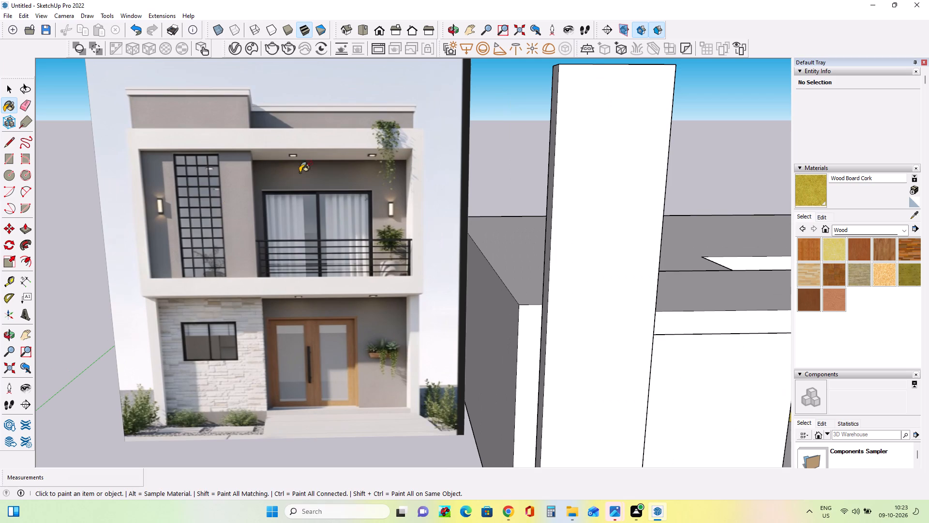
{"action": "scroll", "coordinate": [137, 259], "scroll_direction": "down", "scroll_amount": 6}
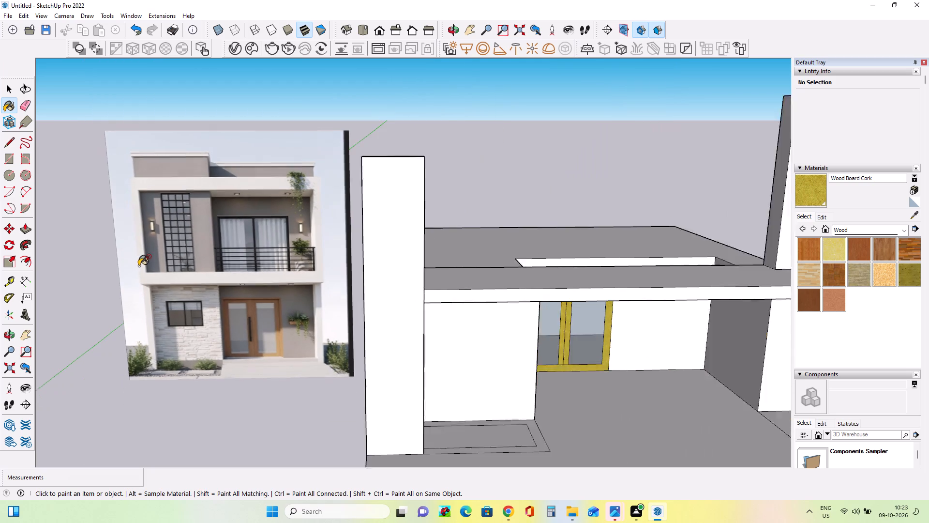
{"action": "scroll", "coordinate": [140, 265], "scroll_direction": "down", "scroll_amount": 1}
{"action": "scroll", "coordinate": [297, 266], "scroll_direction": "up", "scroll_amount": 4}
{"action": "middle_click_drag", "start_coordinate": [418, 277], "coordinate": [384, 306]}
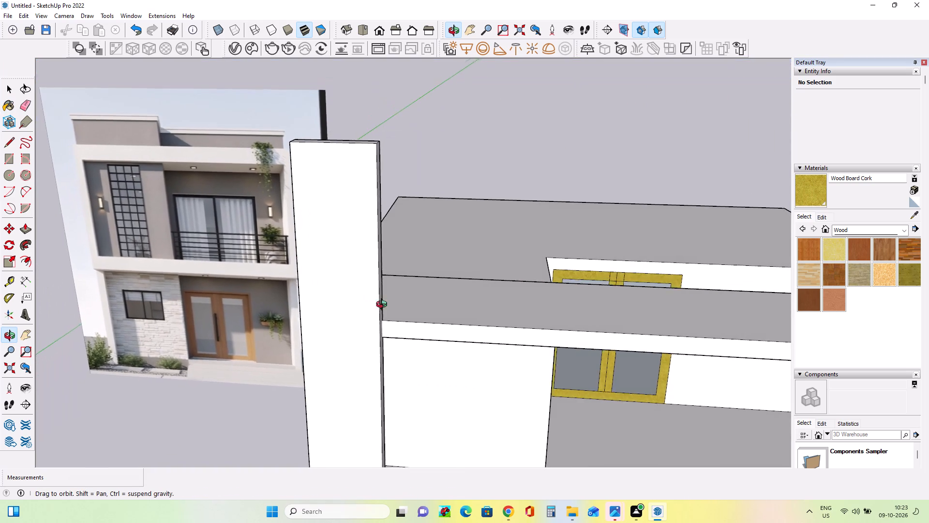
{"action": "middle_click_drag", "start_coordinate": [384, 306], "coordinate": [429, 293]}
{"action": "scroll", "coordinate": [127, 248], "scroll_direction": "up", "scroll_amount": 4}
{"action": "scroll", "coordinate": [128, 248], "scroll_direction": "down", "scroll_amount": 9}
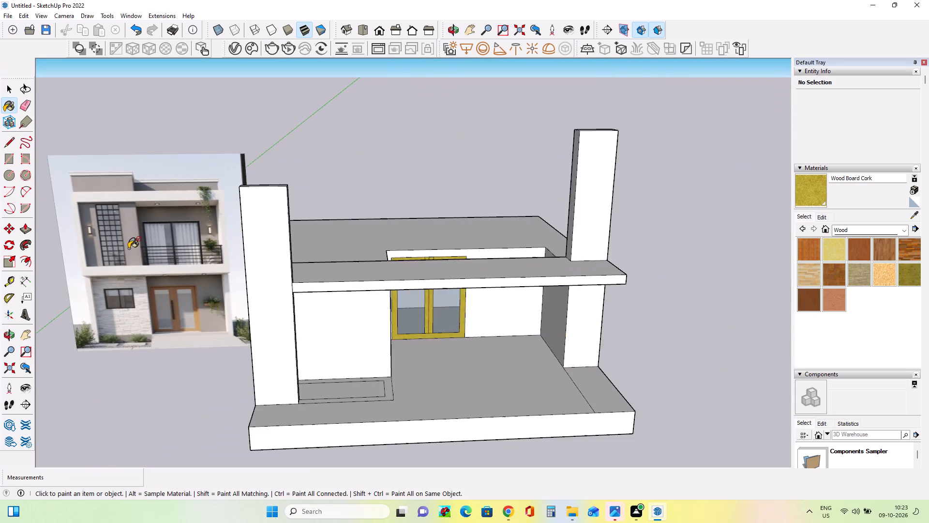
{"action": "scroll", "coordinate": [130, 248], "scroll_direction": "down", "scroll_amount": 4}
{"action": "middle_click", "coordinate": [397, 278]}
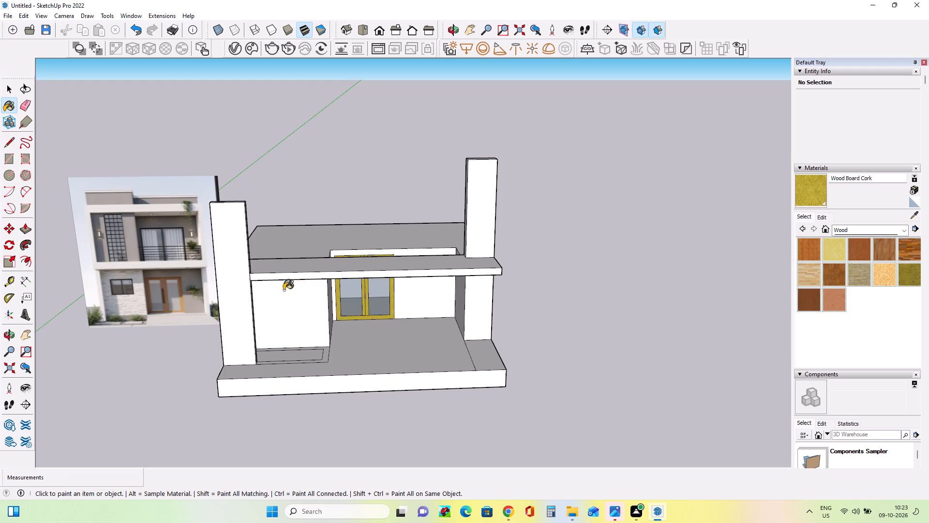
{"action": "middle_click_drag", "start_coordinate": [298, 313], "coordinate": [325, 363]}
{"action": "scroll", "coordinate": [275, 288], "scroll_direction": "up", "scroll_amount": 1}
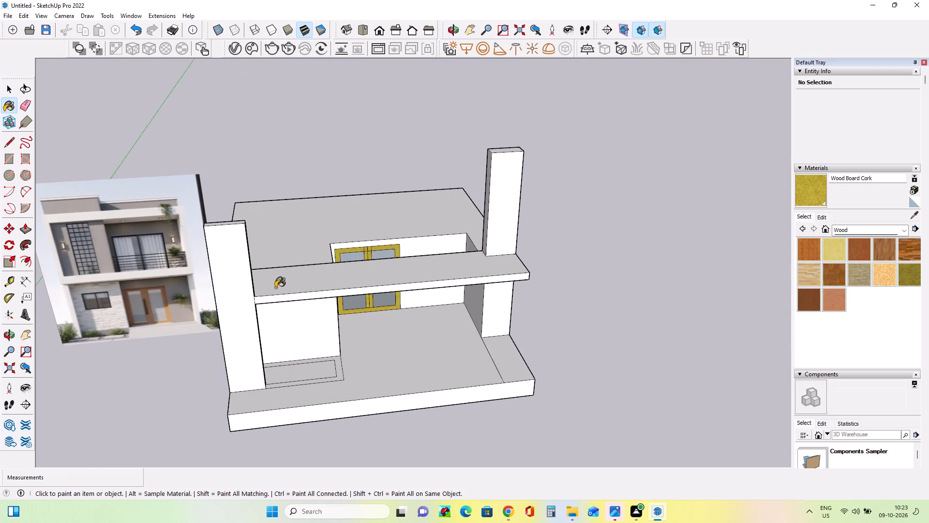
{"action": "middle_click_drag", "start_coordinate": [327, 278], "coordinate": [303, 262]}
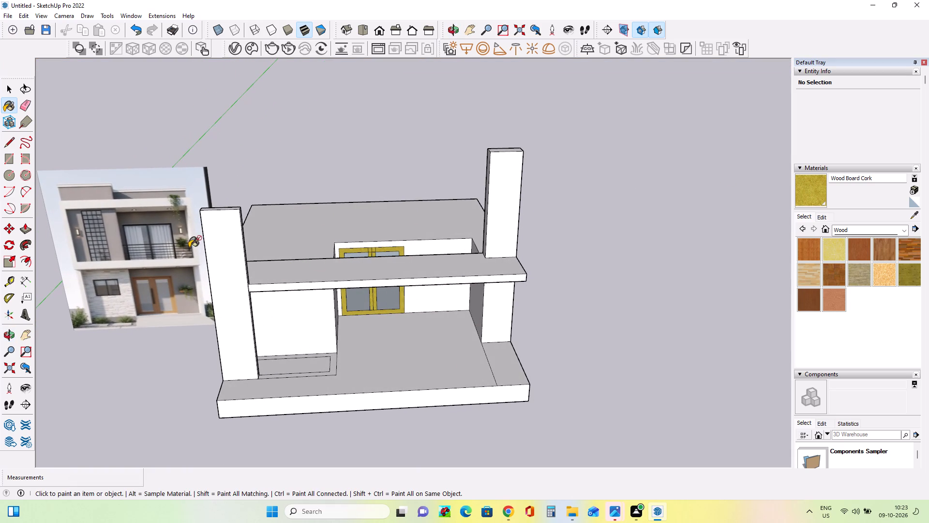
{"action": "scroll", "coordinate": [353, 265], "scroll_direction": "down", "scroll_amount": 2}
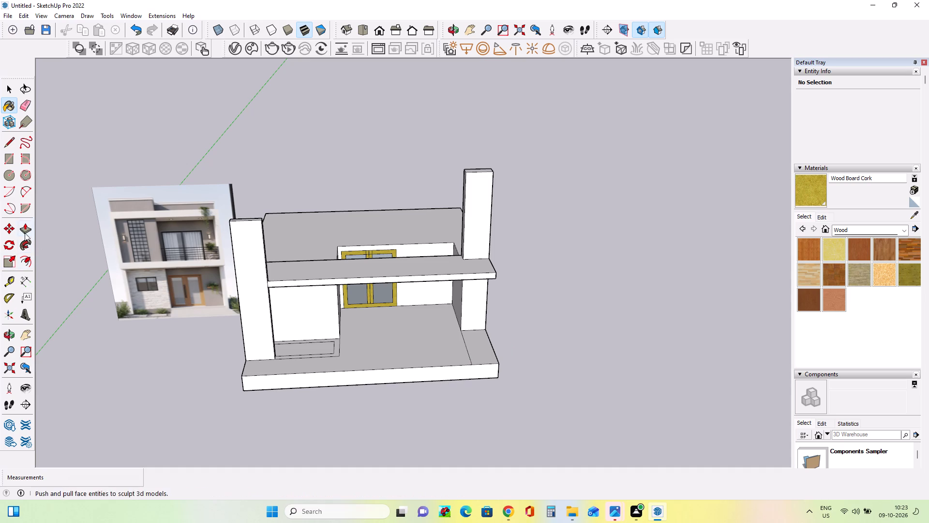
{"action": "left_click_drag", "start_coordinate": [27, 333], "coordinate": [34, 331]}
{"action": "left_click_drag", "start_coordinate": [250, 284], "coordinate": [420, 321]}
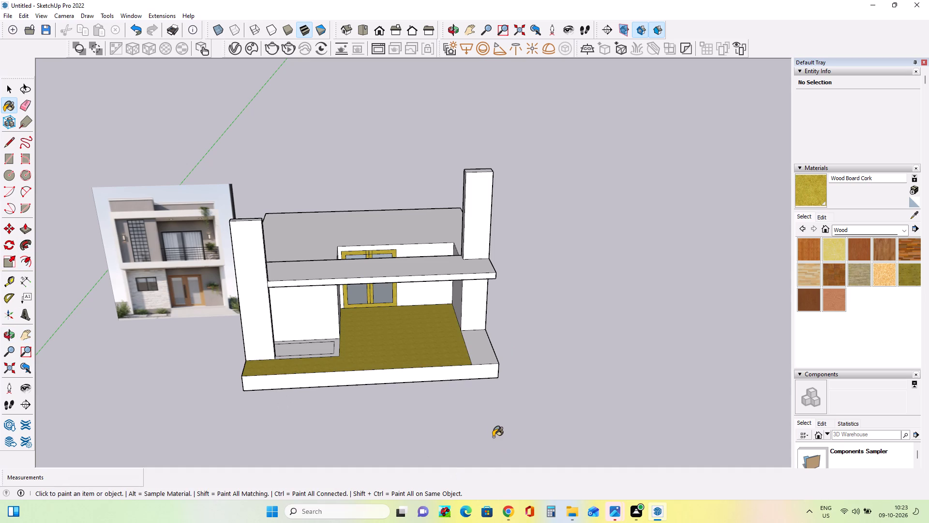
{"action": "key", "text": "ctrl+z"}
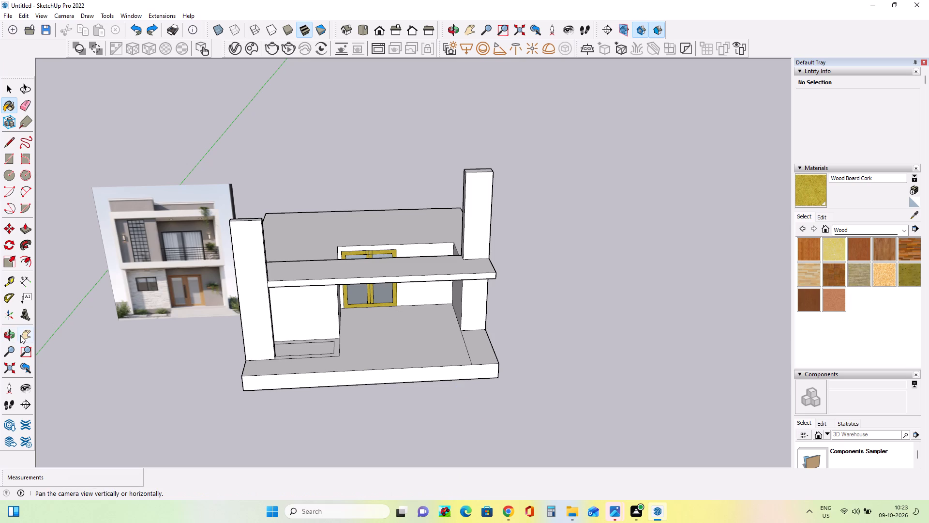
Examine the porch, upper slab and columns from the front, above and the side, beside the reference image.
{"action": "left_click", "coordinate": [22, 335]}
{"action": "left_click_drag", "start_coordinate": [270, 335], "coordinate": [367, 366]}
{"action": "middle_click_drag", "start_coordinate": [519, 364], "coordinate": [510, 302]}
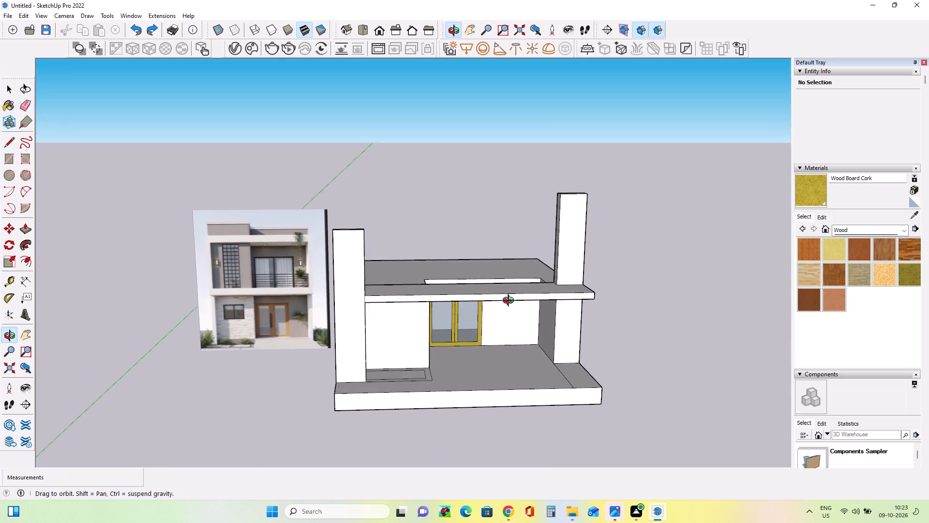
{"action": "middle_click_drag", "start_coordinate": [510, 302], "coordinate": [510, 292]}
{"action": "scroll", "coordinate": [434, 263], "scroll_direction": "up", "scroll_amount": 5}
{"action": "middle_click_drag", "start_coordinate": [489, 335], "coordinate": [483, 368]}
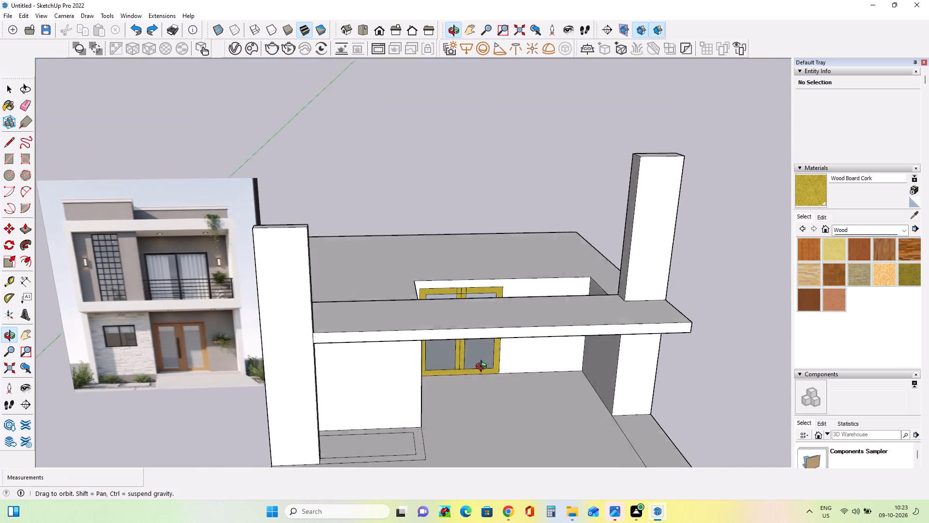
{"action": "middle_click_drag", "start_coordinate": [483, 368], "coordinate": [474, 347]}
{"action": "middle_click_drag", "start_coordinate": [497, 347], "coordinate": [504, 260]}
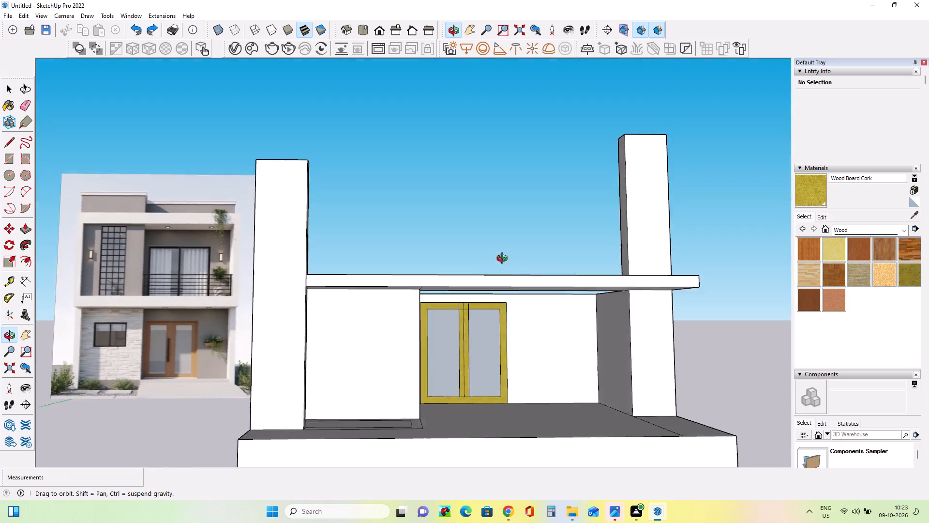
{"action": "middle_click_drag", "start_coordinate": [504, 260], "coordinate": [490, 430]}
{"action": "middle_click_drag", "start_coordinate": [470, 341], "coordinate": [165, 363]}
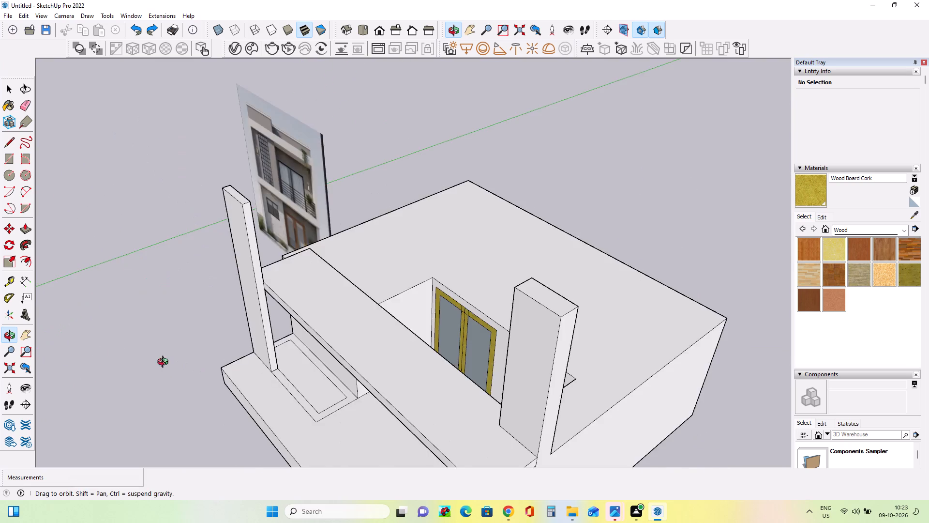
{"action": "middle_click_drag", "start_coordinate": [165, 363], "coordinate": [119, 354]}
Push/Pull the shared back face of the upper slab and right column about 13' 5 1/4" to the building's rear.
{"action": "middle_click_drag", "start_coordinate": [477, 376], "coordinate": [330, 385]}
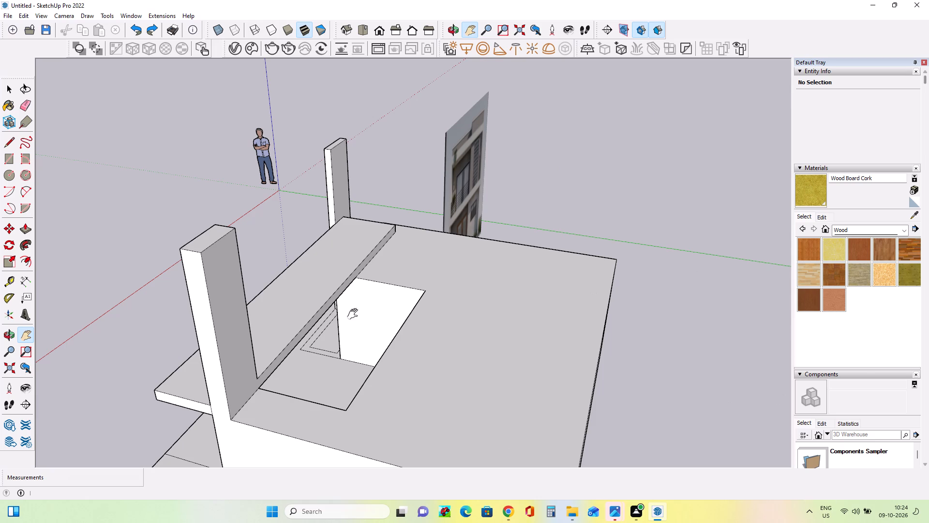
{"action": "scroll", "coordinate": [556, 304], "scroll_direction": "down", "scroll_amount": 2}
{"action": "scroll", "coordinate": [314, 369], "scroll_direction": "down", "scroll_amount": 4}
{"action": "scroll", "coordinate": [437, 360], "scroll_direction": "down", "scroll_amount": 1}
{"action": "scroll", "coordinate": [439, 362], "scroll_direction": "up", "scroll_amount": 1}
{"action": "scroll", "coordinate": [441, 364], "scroll_direction": "down", "scroll_amount": 3}
{"action": "scroll", "coordinate": [210, 367], "scroll_direction": "down", "scroll_amount": 4}
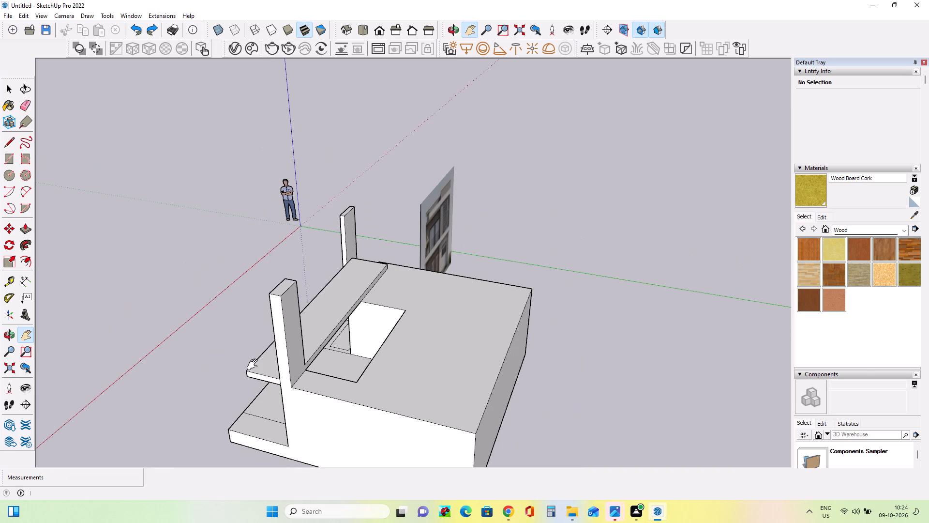
{"action": "middle_click_drag", "start_coordinate": [325, 377], "coordinate": [482, 380]}
{"action": "scroll", "coordinate": [384, 368], "scroll_direction": "up", "scroll_amount": 4}
{"action": "scroll", "coordinate": [601, 389], "scroll_direction": "up", "scroll_amount": 3}
{"action": "middle_click_drag", "start_coordinate": [527, 425], "coordinate": [348, 439]}
{"action": "scroll", "coordinate": [372, 440], "scroll_direction": "up", "scroll_amount": 1}
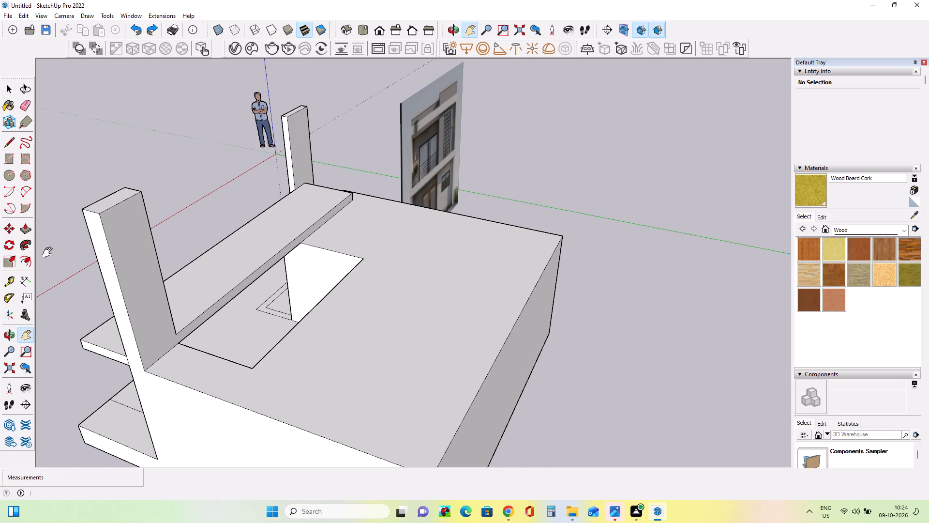
{"action": "left_click", "coordinate": [21, 231]}
{"action": "left_click", "coordinate": [244, 285]}
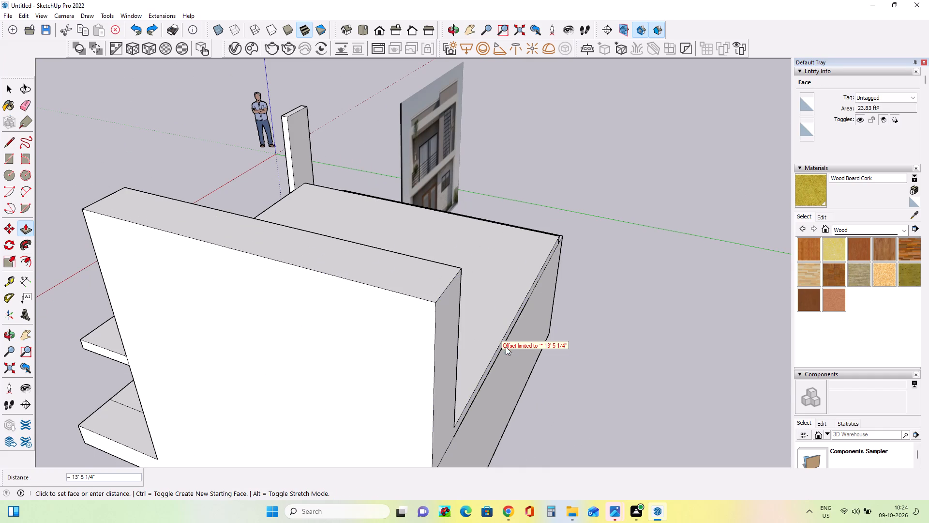
{"action": "left_click", "coordinate": [504, 363]}
Check the extended right side wall and upper slab from the front against the reference image's upper storey.
{"action": "middle_click_drag", "start_coordinate": [379, 357], "coordinate": [928, 160]}
{"action": "middle_click_drag", "start_coordinate": [634, 221], "coordinate": [628, 283]}
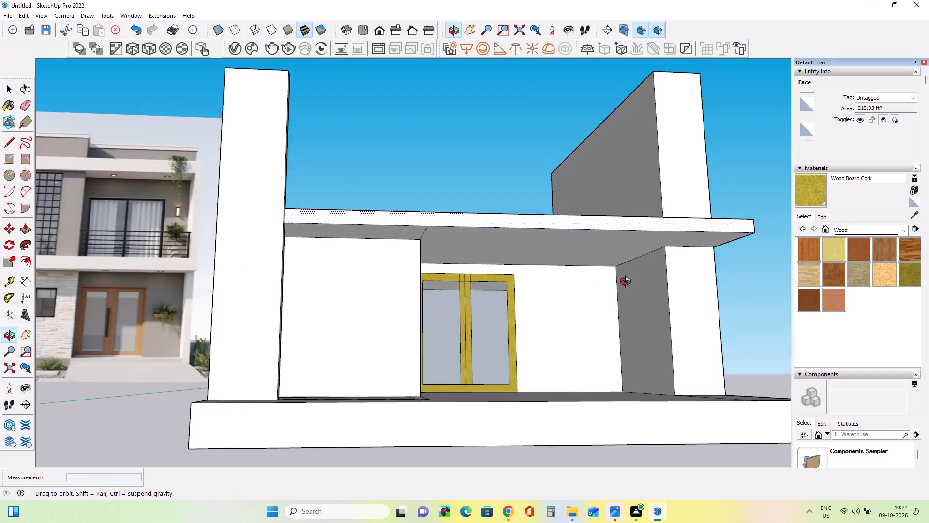
{"action": "middle_click_drag", "start_coordinate": [628, 283], "coordinate": [596, 292]}
{"action": "middle_click_drag", "start_coordinate": [603, 297], "coordinate": [616, 339]}
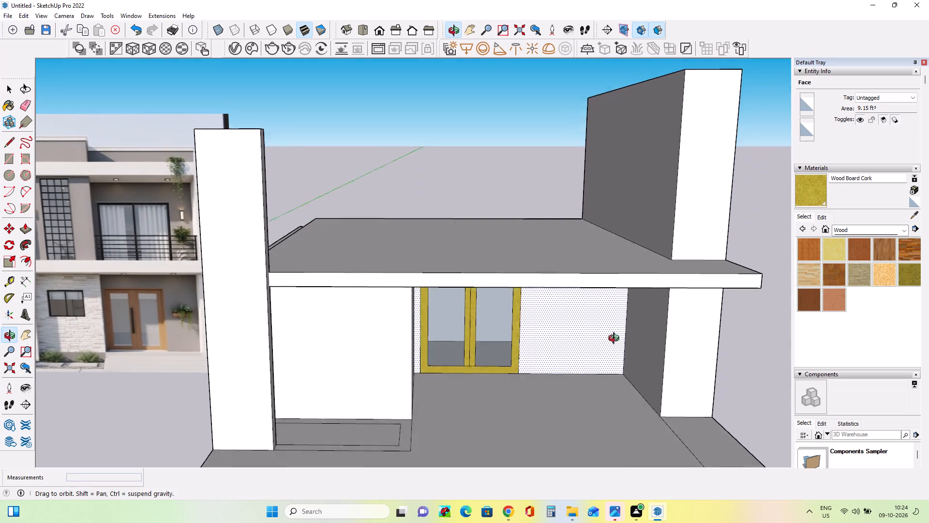
{"action": "middle_click_drag", "start_coordinate": [616, 339], "coordinate": [615, 343]}
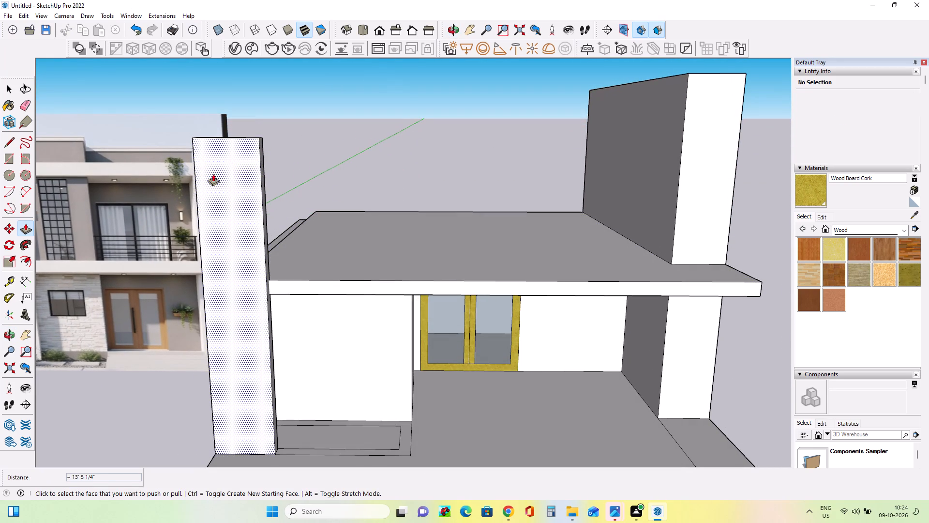
{"action": "middle_click_drag", "start_coordinate": [260, 163], "coordinate": [272, 201]}
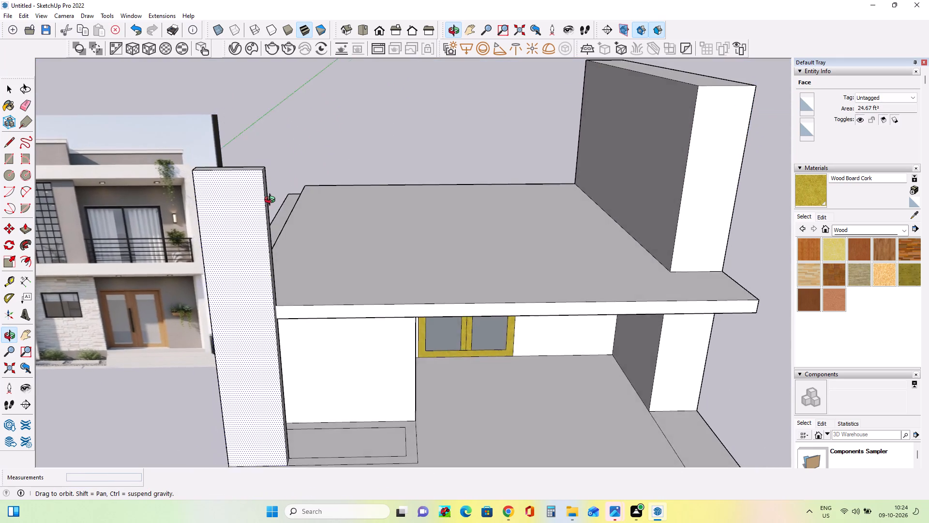
{"action": "middle_click_drag", "start_coordinate": [272, 201], "coordinate": [246, 177]}
{"action": "middle_click_drag", "start_coordinate": [395, 162], "coordinate": [403, 223]}
{"action": "scroll", "coordinate": [457, 207], "scroll_direction": "down", "scroll_amount": 4}
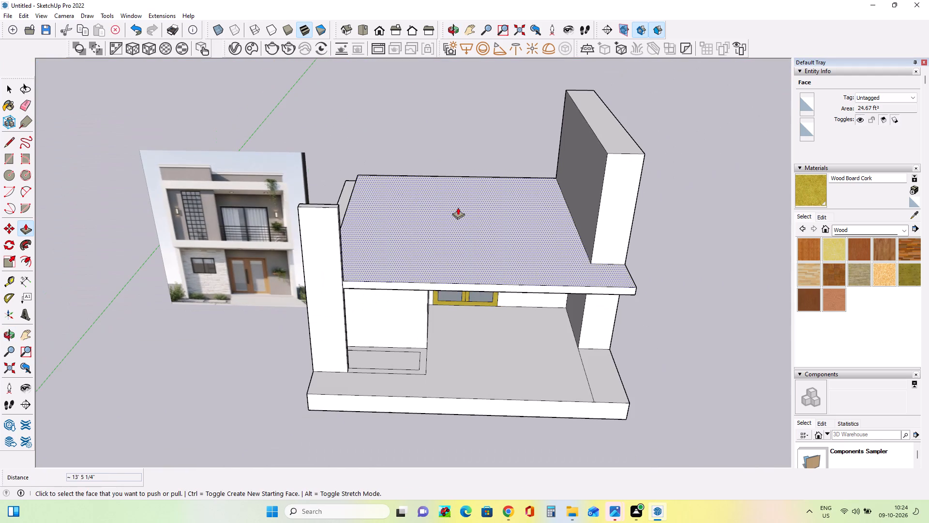
Draw a rectangle about 11' 1 5/8" by 9' 1 7/8" on the upper slab, starting at the right wall's rear corner.
{"action": "left_click", "coordinate": [7, 161]}
{"action": "middle_click_drag", "start_coordinate": [569, 253], "coordinate": [494, 235]}
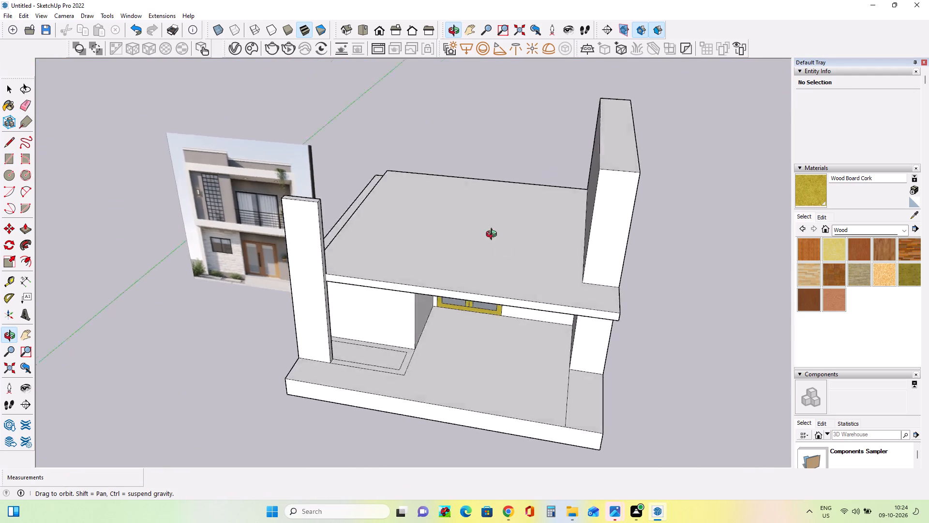
{"action": "middle_click_drag", "start_coordinate": [494, 235], "coordinate": [565, 232]}
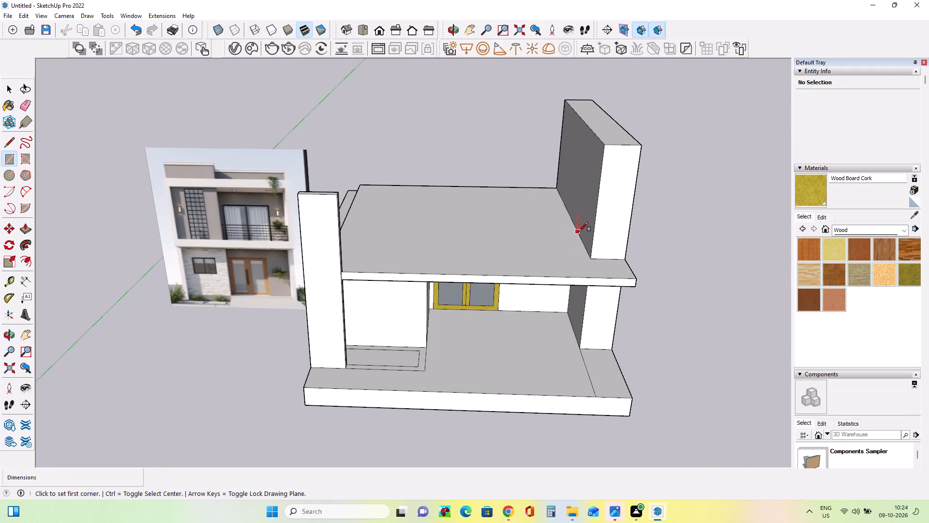
{"action": "left_click", "coordinate": [578, 233]}
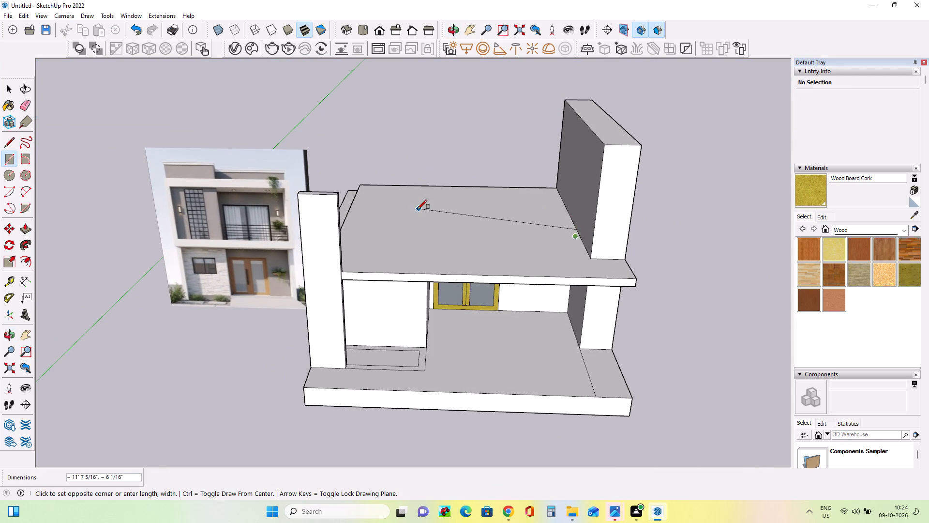
{"action": "middle_click_drag", "start_coordinate": [438, 244], "coordinate": [444, 257]}
{"action": "key", "text": "Escape"}
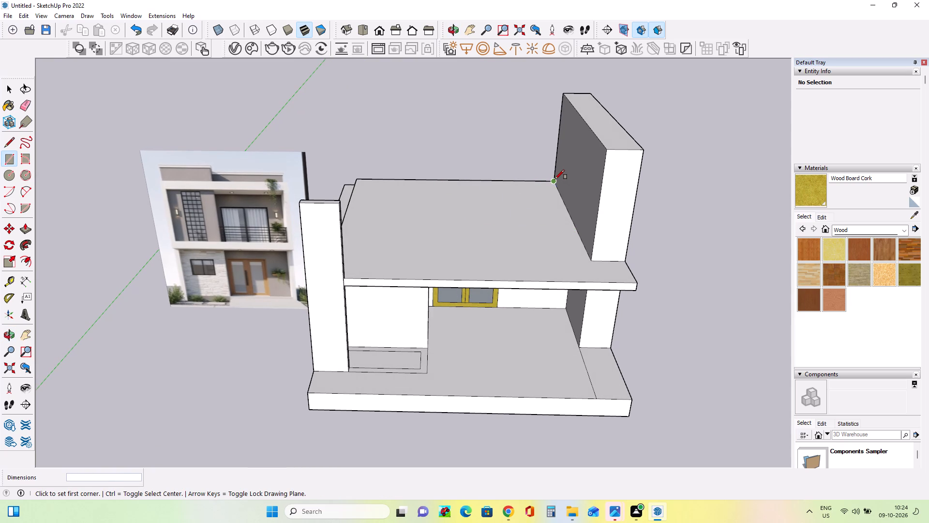
{"action": "left_click", "coordinate": [555, 179]}
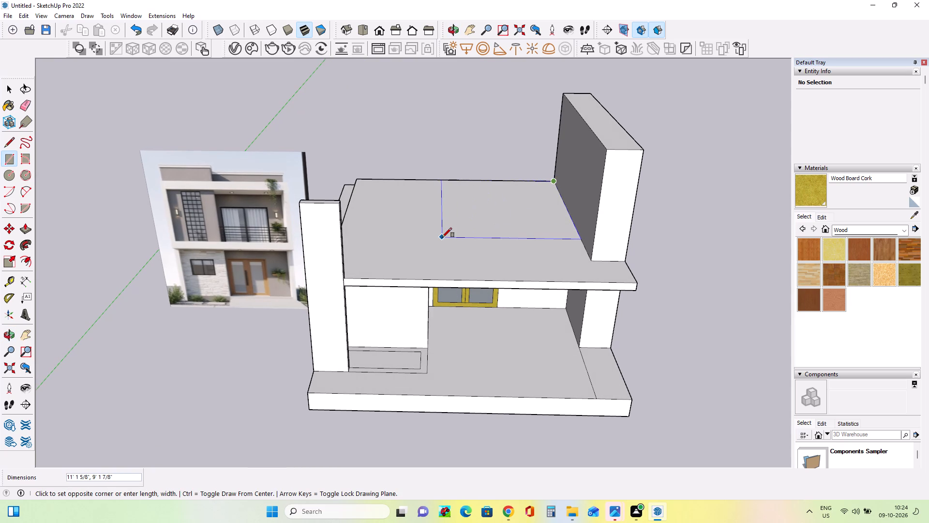
{"action": "left_click", "coordinate": [442, 237]}
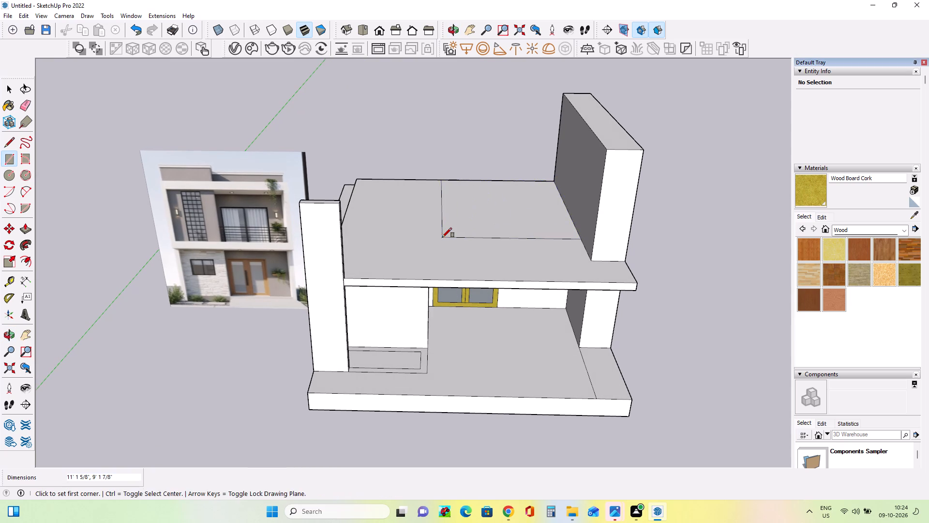
Draw a rectangle about 11' 1 5/8" by 6' 11 5/16" from the upper slab's rear left corner to the existing rectangle's front corner.
{"action": "middle_click_drag", "start_coordinate": [478, 256], "coordinate": [432, 261]}
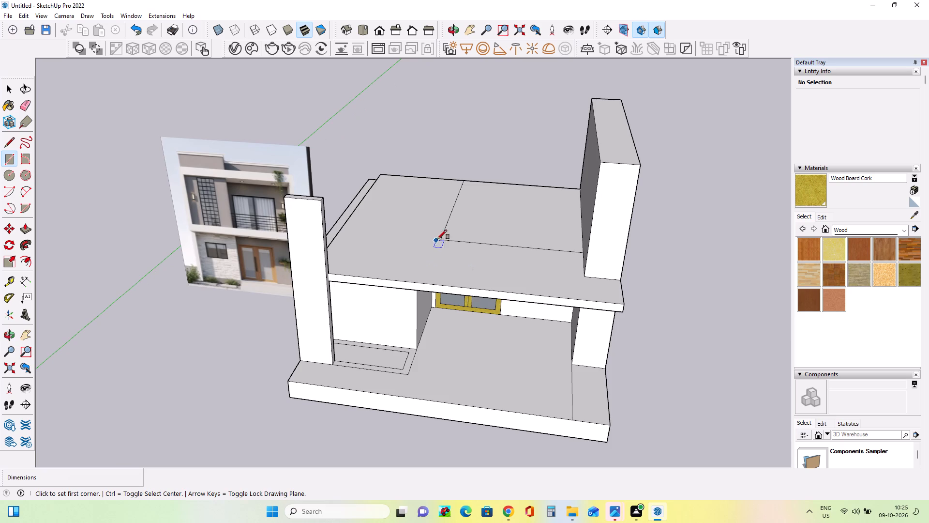
{"action": "middle_click_drag", "start_coordinate": [429, 238], "coordinate": [409, 259]}
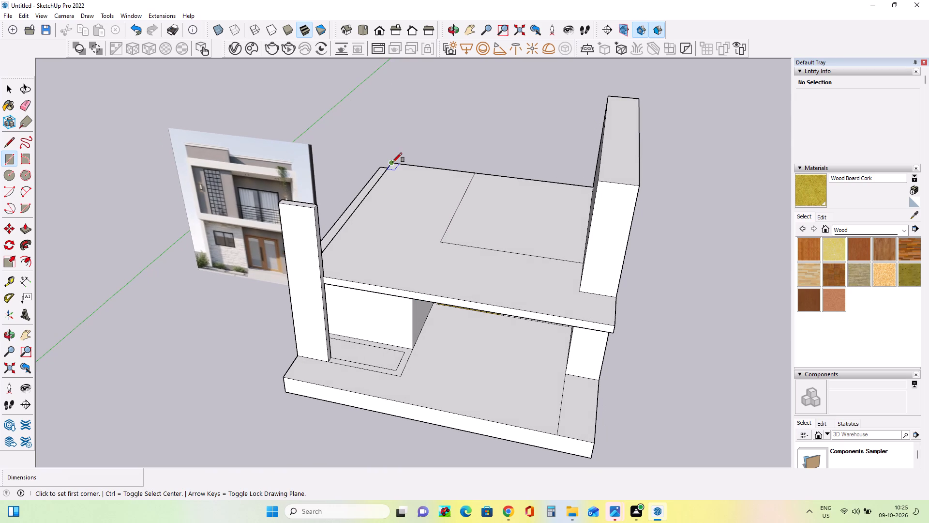
{"action": "left_click", "coordinate": [392, 162]}
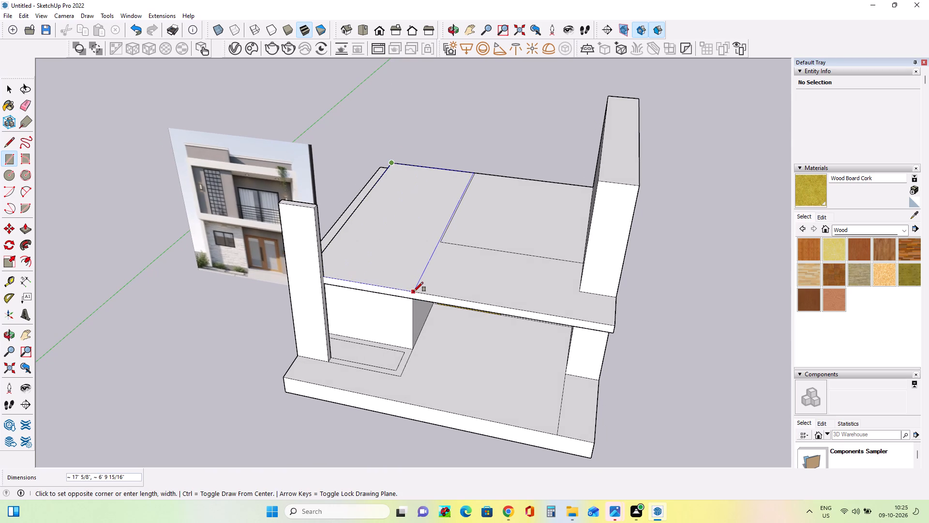
{"action": "scroll", "coordinate": [413, 292], "scroll_direction": "up", "scroll_amount": 5}
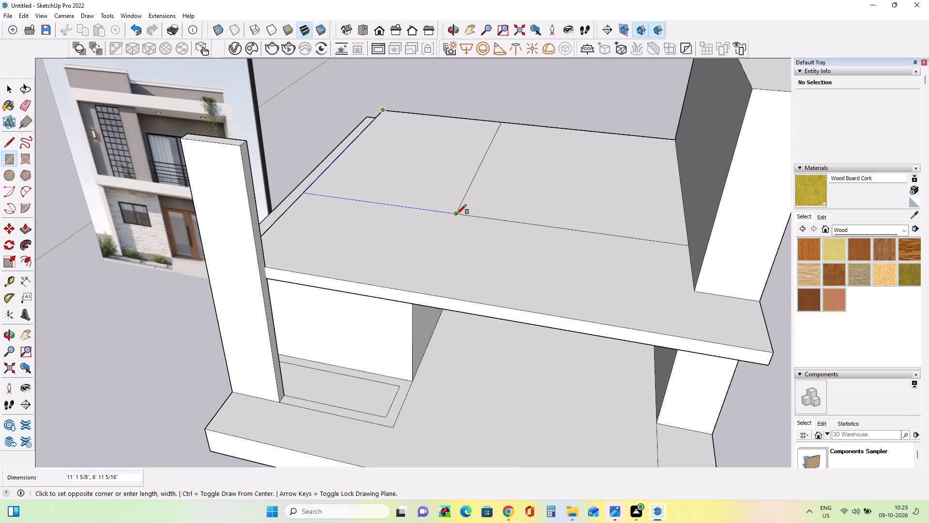
{"action": "left_click", "coordinate": [457, 214]}
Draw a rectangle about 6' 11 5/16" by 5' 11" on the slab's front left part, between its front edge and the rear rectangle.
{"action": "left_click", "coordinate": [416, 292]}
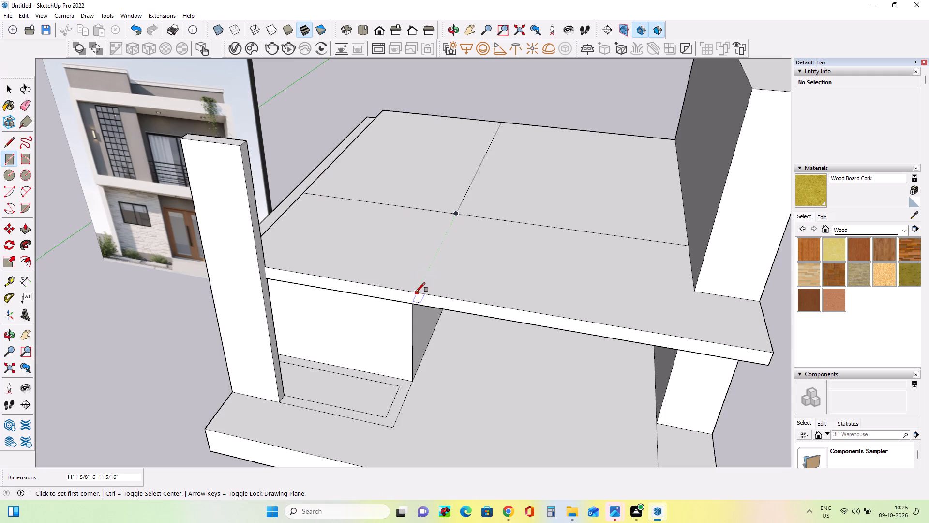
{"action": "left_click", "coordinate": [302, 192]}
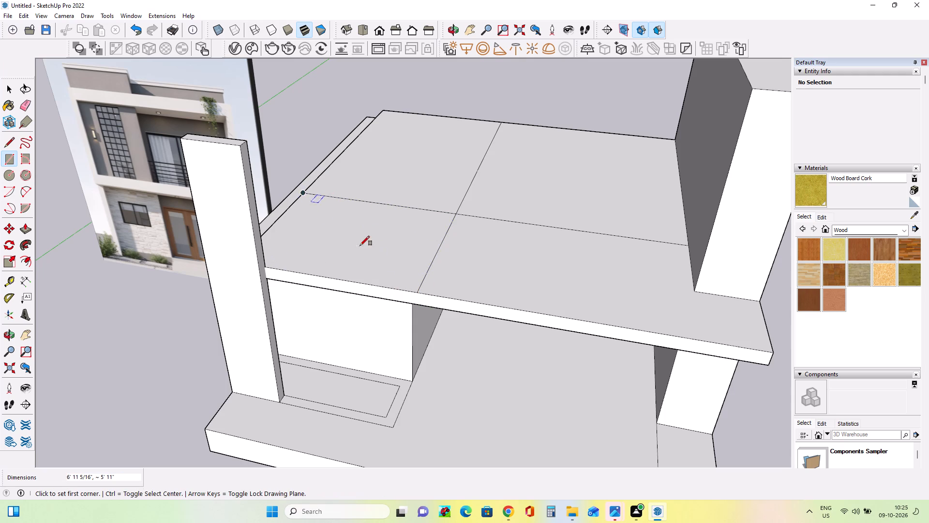
Draw a rectangle about 17' 5/8" deep on the upper slab, from the front edge above the entrance recess to the rear left corner.
{"action": "middle_click_drag", "start_coordinate": [459, 301], "coordinate": [555, 304]}
{"action": "scroll", "coordinate": [515, 209], "scroll_direction": "down", "scroll_amount": 7}
{"action": "middle_click_drag", "start_coordinate": [530, 240], "coordinate": [475, 202]}
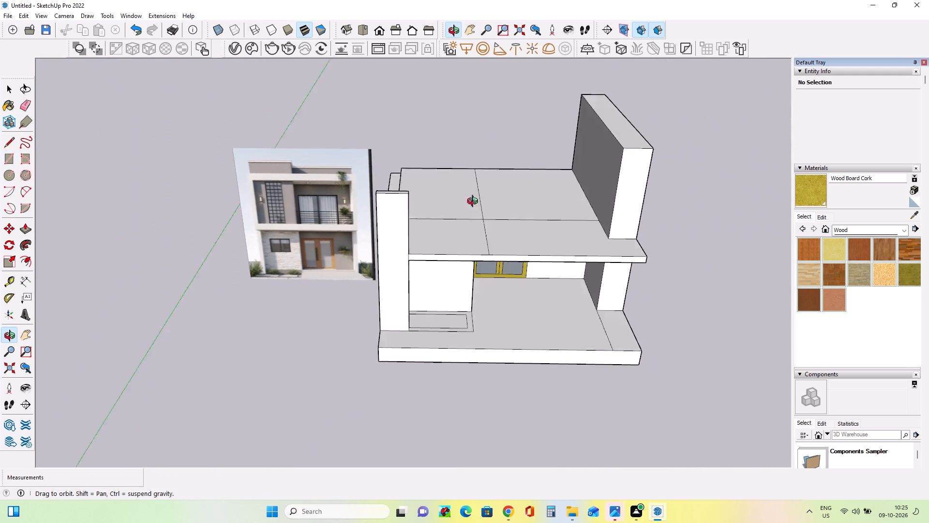
{"action": "middle_click_drag", "start_coordinate": [475, 202], "coordinate": [450, 162]}
{"action": "scroll", "coordinate": [456, 222], "scroll_direction": "up", "scroll_amount": 4}
{"action": "middle_click_drag", "start_coordinate": [471, 241], "coordinate": [502, 233]}
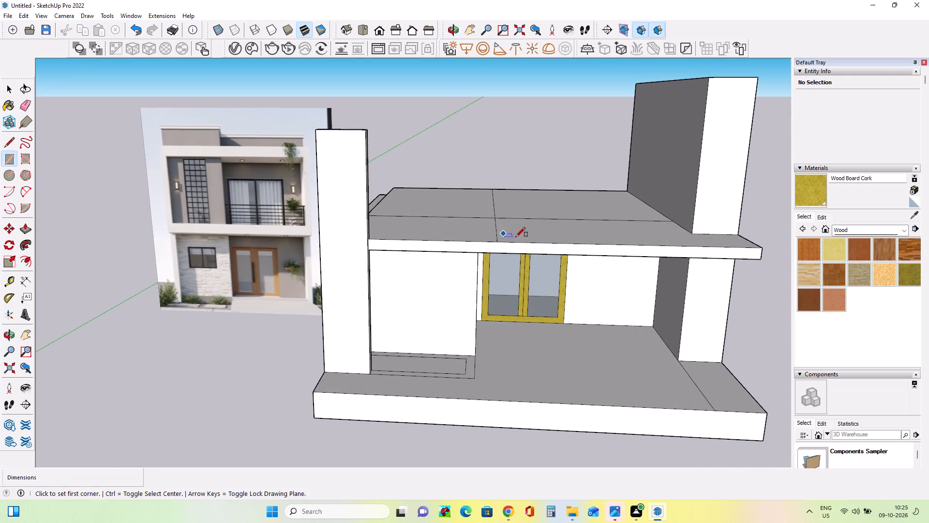
{"action": "middle_click_drag", "start_coordinate": [521, 246], "coordinate": [524, 273]}
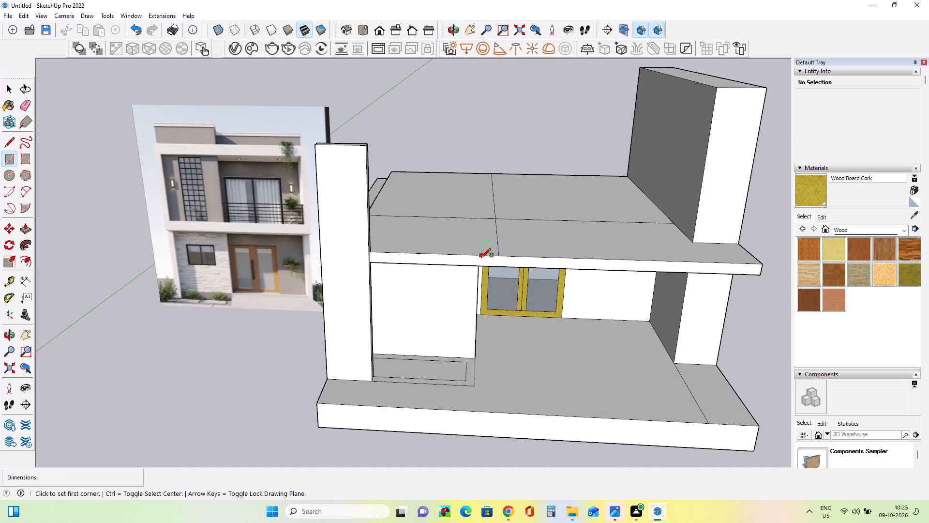
{"action": "left_click", "coordinate": [482, 258]}
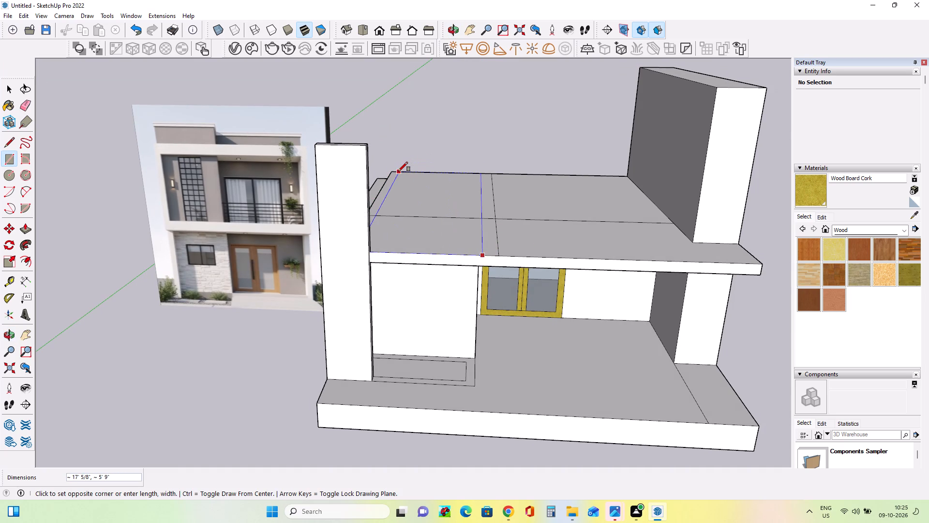
{"action": "left_click", "coordinate": [388, 172]}
Erase the old front-to-back dividing line and the cross line over the left strip of the upper slab.
{"action": "middle_click_drag", "start_coordinate": [534, 255], "coordinate": [530, 323]}
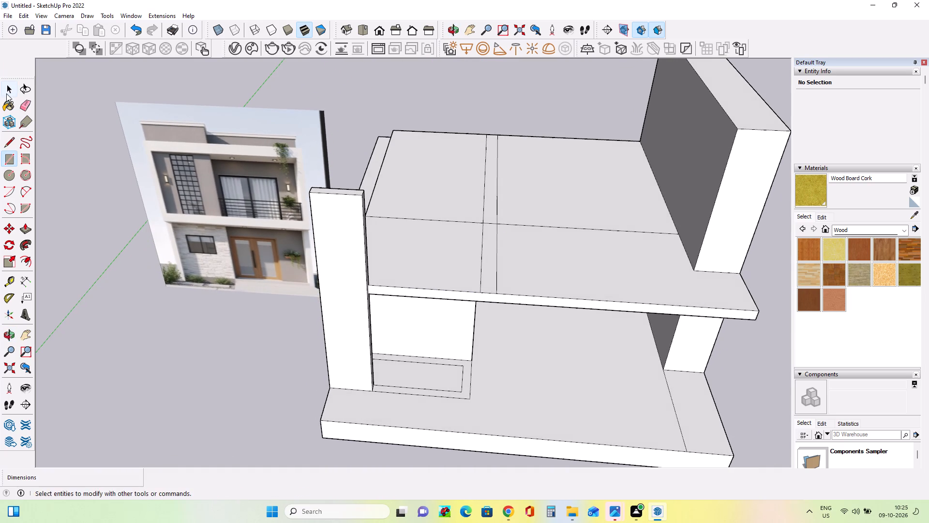
{"action": "left_click", "coordinate": [27, 104]}
{"action": "left_click", "coordinate": [497, 190]}
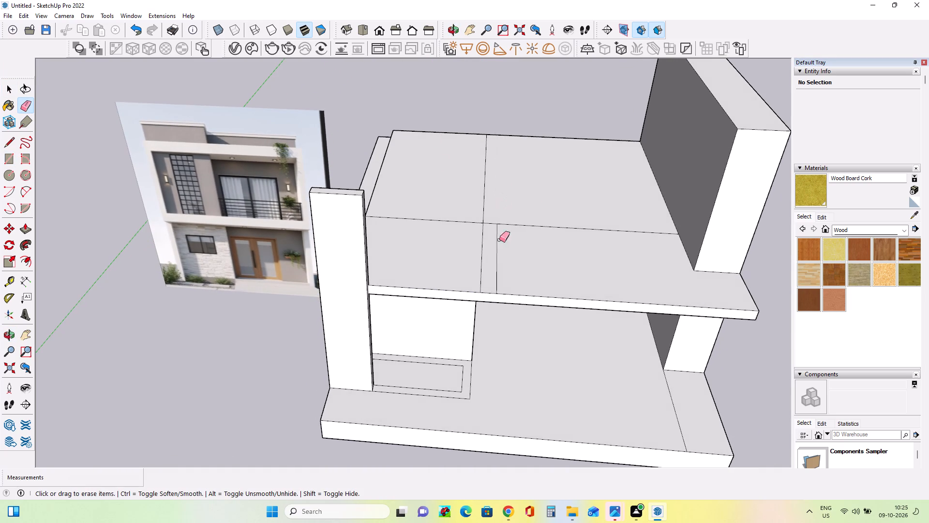
{"action": "left_click", "coordinate": [497, 249]}
{"action": "scroll", "coordinate": [501, 172], "scroll_direction": "down", "scroll_amount": 4}
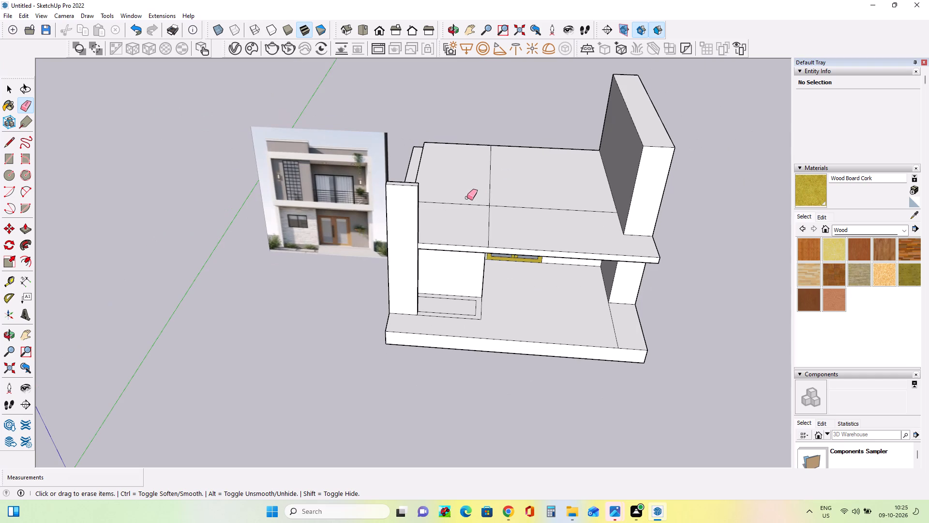
{"action": "left_click", "coordinate": [471, 203]}
{"action": "left_click", "coordinate": [472, 204]}
Push/Pull the rear right rectangle on the upper slab up about 6' 1 9/16" as the balcony's back block.
{"action": "middle_click_drag", "start_coordinate": [516, 201], "coordinate": [474, 101]}
{"action": "scroll", "coordinate": [489, 193], "scroll_direction": "up", "scroll_amount": 4}
{"action": "middle_click_drag", "start_coordinate": [468, 230], "coordinate": [519, 242]}
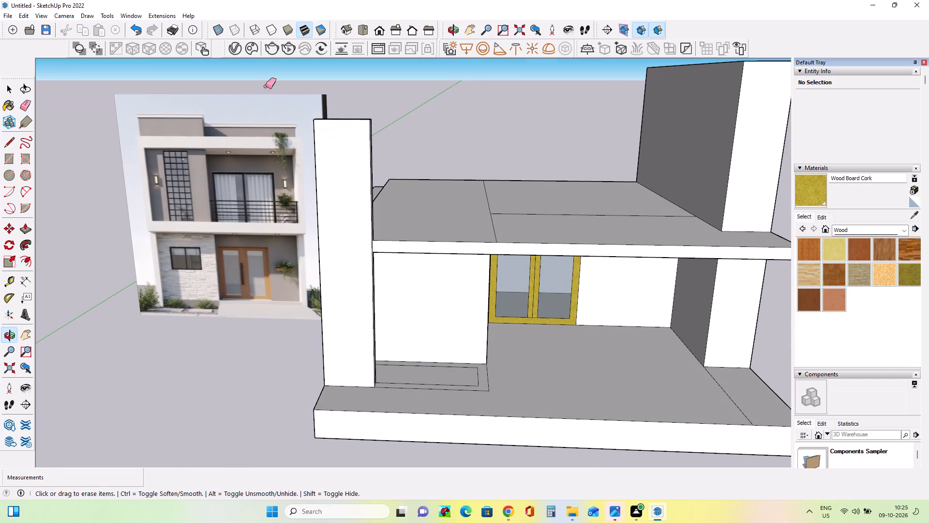
{"action": "scroll", "coordinate": [222, 10], "scroll_direction": "down", "scroll_amount": 3}
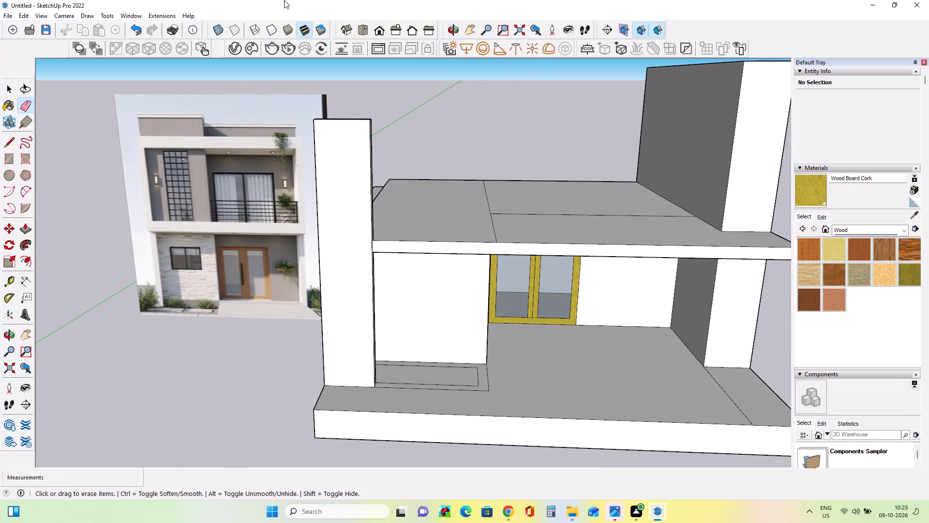
{"action": "middle_click_drag", "start_coordinate": [453, 244], "coordinate": [448, 296]}
{"action": "middle_click", "coordinate": [448, 295]}
{"action": "middle_click_drag", "start_coordinate": [450, 287], "coordinate": [457, 272]}
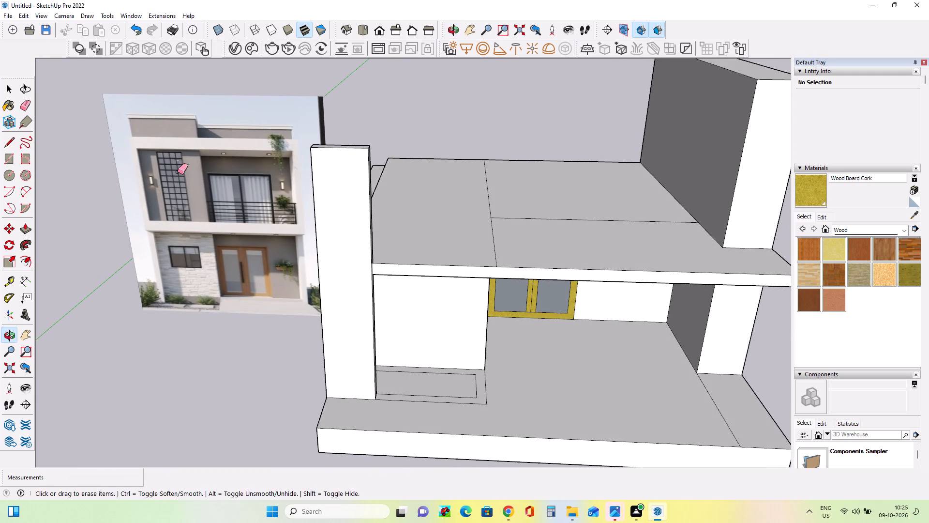
{"action": "left_click", "coordinate": [27, 230]}
{"action": "left_click", "coordinate": [582, 195]}
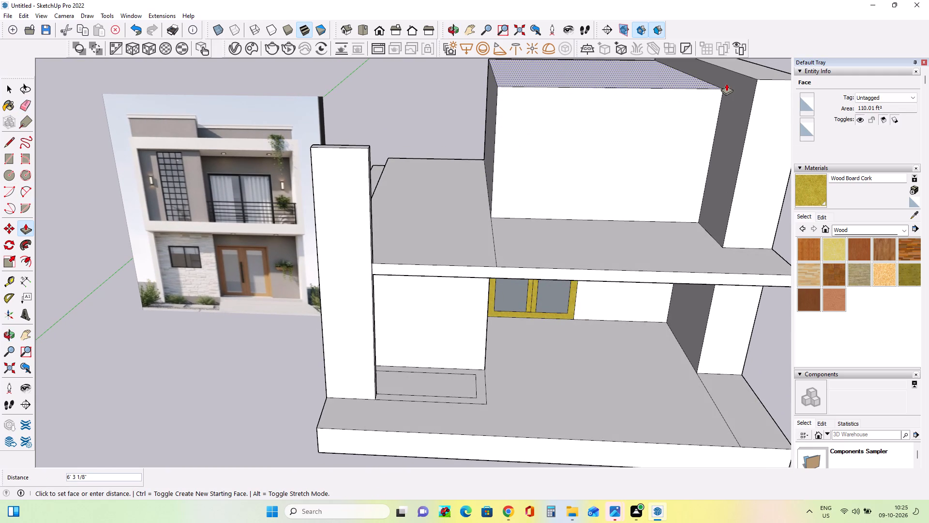
{"action": "left_click", "coordinate": [727, 86]}
Push/Pull the left strip of the upper slab up about 5' 10 5/8", level with the top of the balcony's back block.
{"action": "middle_click_drag", "start_coordinate": [726, 140], "coordinate": [642, 114]}
{"action": "scroll", "coordinate": [642, 114], "scroll_direction": "down", "scroll_amount": 2}
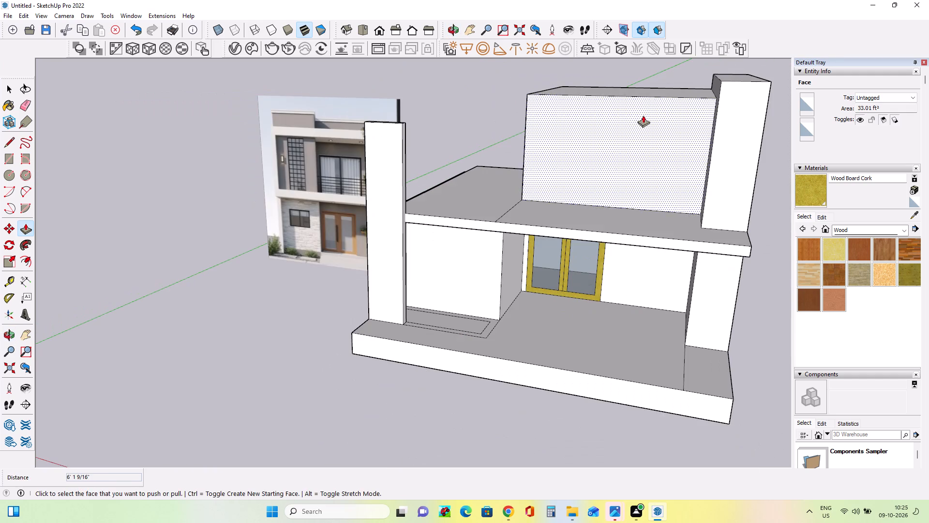
{"action": "scroll", "coordinate": [643, 115], "scroll_direction": "down", "scroll_amount": 1}
{"action": "left_click", "coordinate": [477, 196]}
{"action": "left_click", "coordinate": [495, 171]}
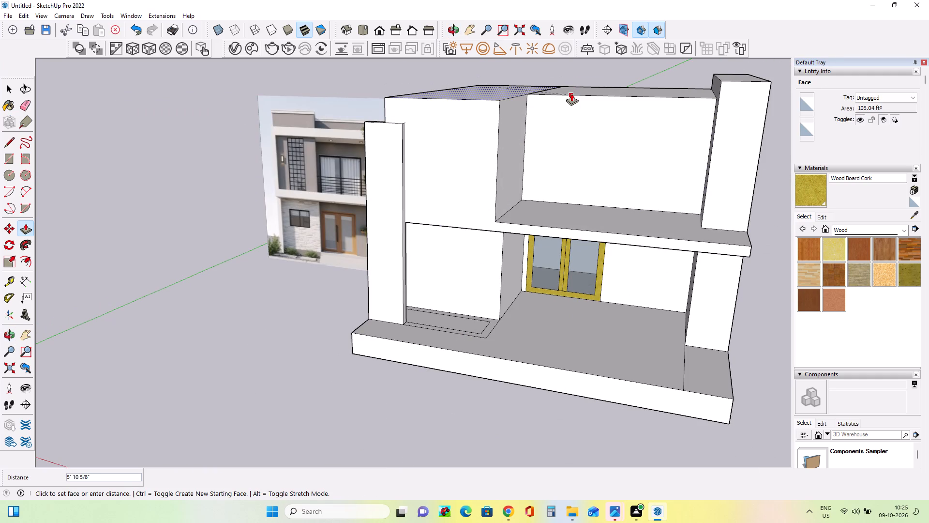
{"action": "left_click", "coordinate": [571, 93]}
Examine the raised upper storey, recessed balcony and left column from several angles beside the reference image.
{"action": "middle_click_drag", "start_coordinate": [498, 175], "coordinate": [556, 192]}
{"action": "scroll", "coordinate": [556, 185], "scroll_direction": "down", "scroll_amount": 2}
{"action": "middle_click_drag", "start_coordinate": [554, 201], "coordinate": [564, 182]}
{"action": "middle_click_drag", "start_coordinate": [529, 227], "coordinate": [444, 279]}
{"action": "scroll", "coordinate": [460, 245], "scroll_direction": "up", "scroll_amount": 4}
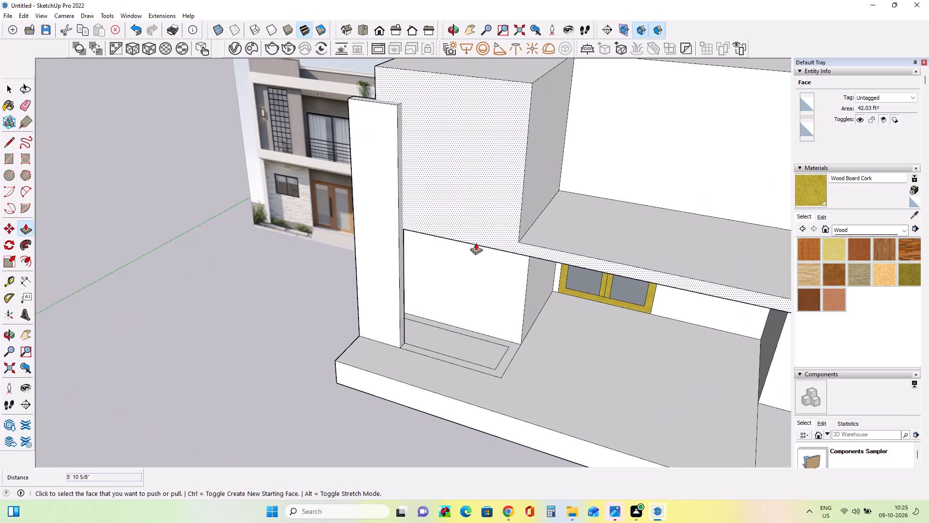
{"action": "middle_click_drag", "start_coordinate": [484, 257], "coordinate": [531, 270]}
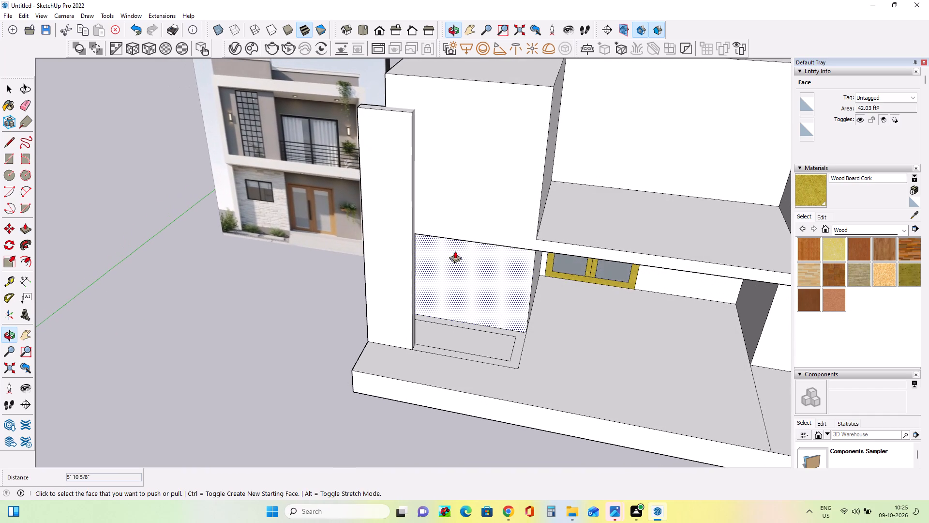
{"action": "middle_click_drag", "start_coordinate": [433, 235], "coordinate": [450, 225]}
{"action": "middle_click", "coordinate": [450, 225]}
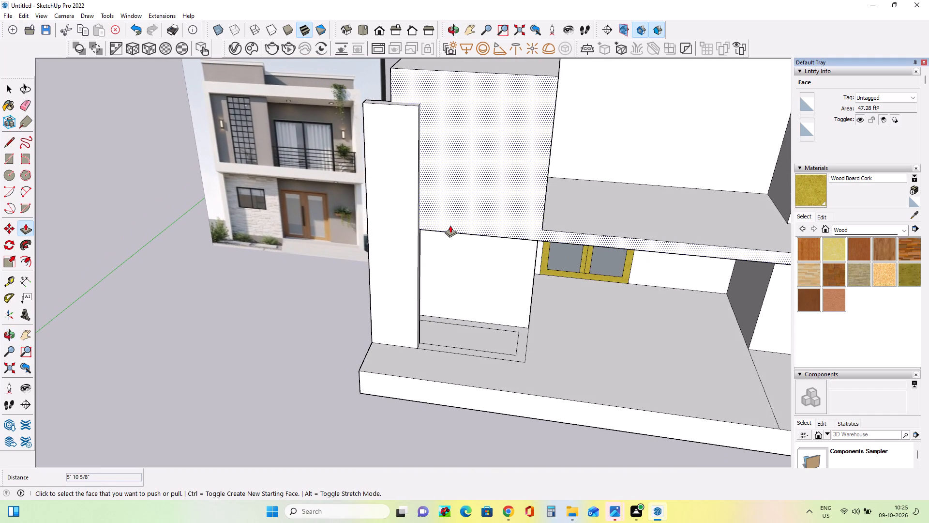
{"action": "scroll", "coordinate": [450, 225], "scroll_direction": "down", "scroll_amount": 3}
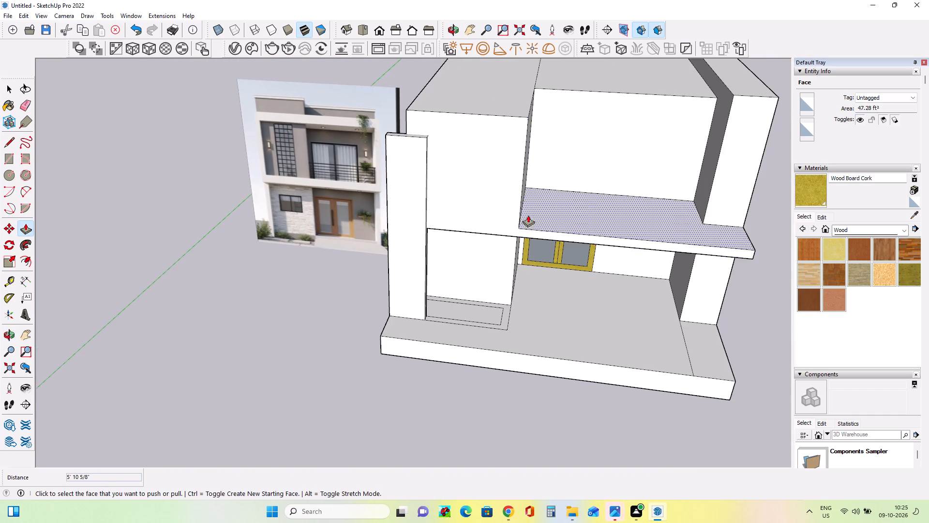
{"action": "middle_click_drag", "start_coordinate": [531, 224], "coordinate": [526, 233]}
{"action": "scroll", "coordinate": [526, 232], "scroll_direction": "down", "scroll_amount": 1}
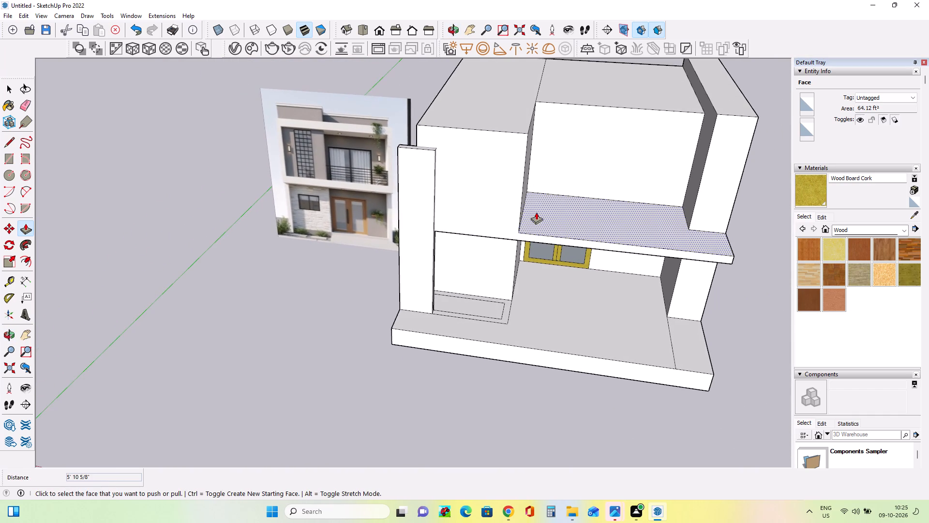
{"action": "middle_click_drag", "start_coordinate": [536, 212], "coordinate": [584, 215]}
{"action": "middle_click", "coordinate": [584, 215]}
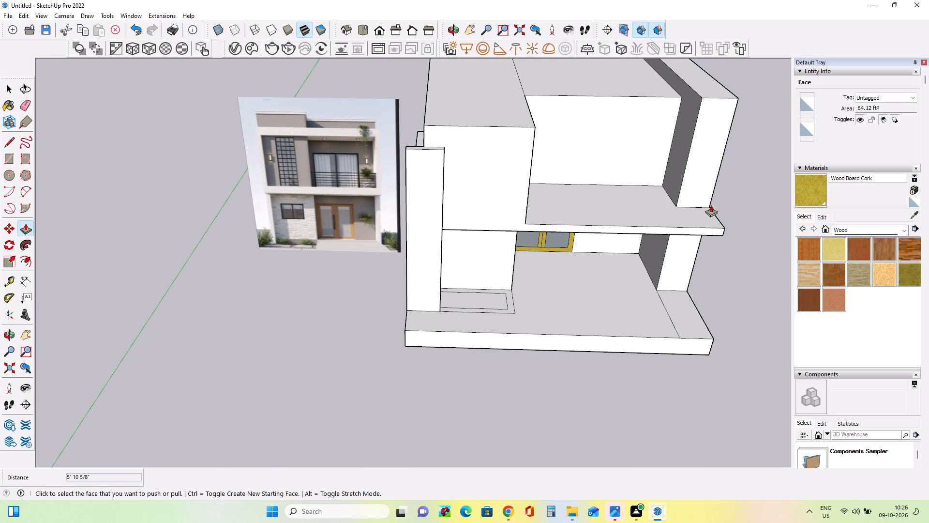
Push/Pull the upper right wall's front face forward about 2' 8 15/16", flush with the slab's front edge.
{"action": "left_click", "coordinate": [694, 186]}
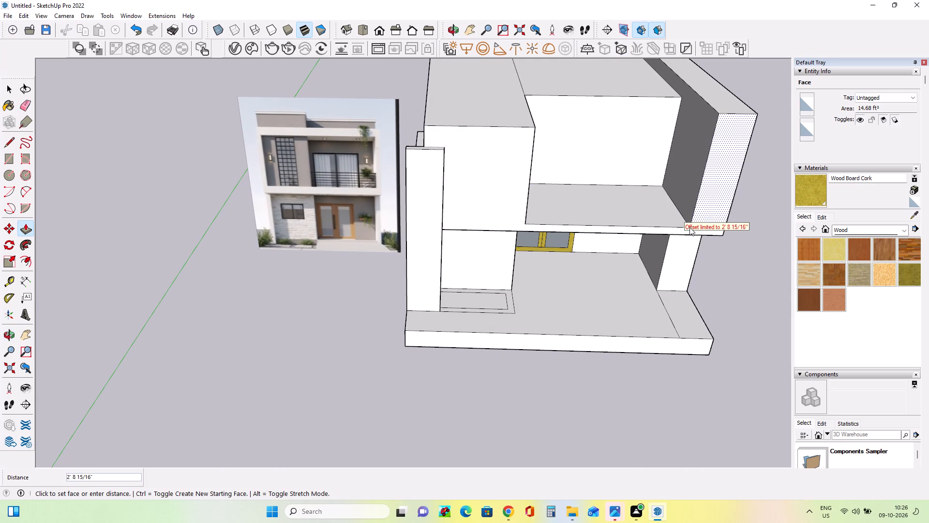
{"action": "left_click", "coordinate": [689, 227]}
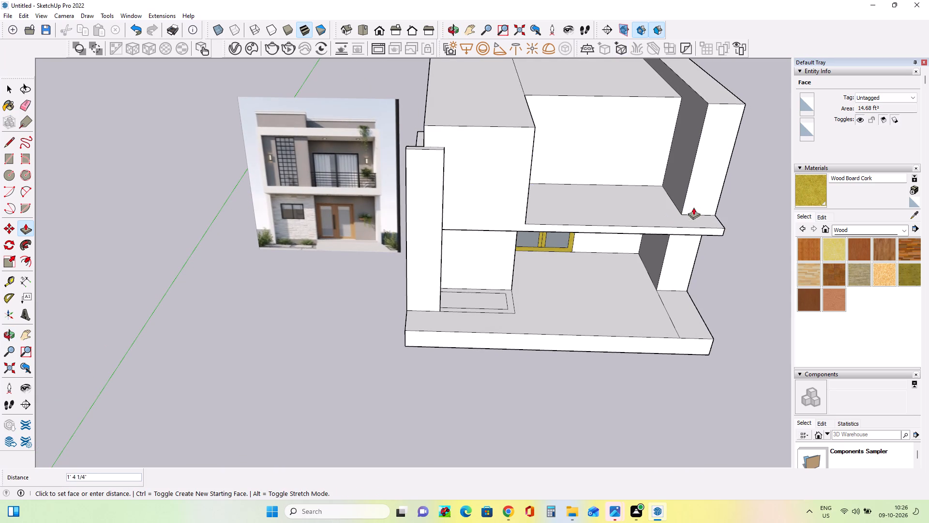
{"action": "left_click", "coordinate": [713, 235]}
Push/Pull the upper right wall's inner face outward about 1' 1 7/8" to thin the wall beside the balcony.
{"action": "left_click", "coordinate": [684, 203]}
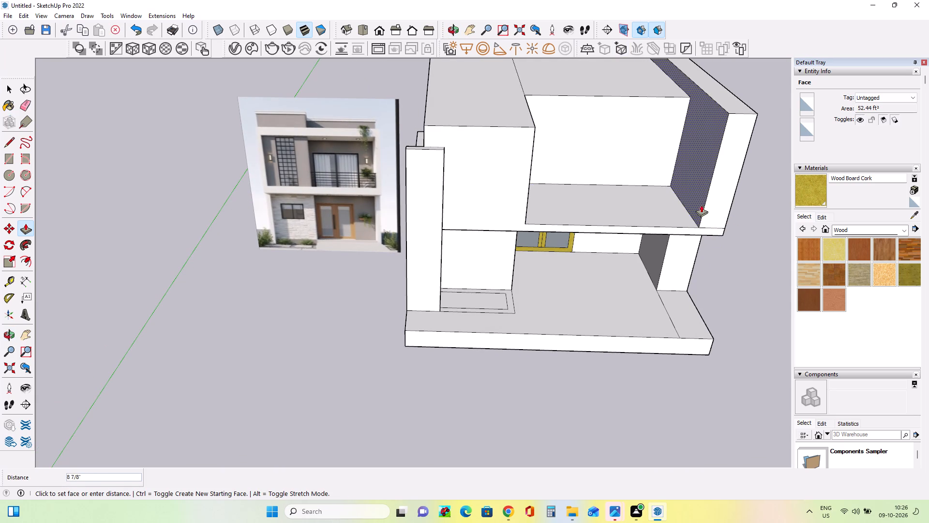
{"action": "left_click", "coordinate": [703, 206]}
Push/Pull the shared front face of the upper left block and slab back about 1' 7/8", behind the right wall's front.
{"action": "middle_click_drag", "start_coordinate": [723, 218], "coordinate": [680, 187]}
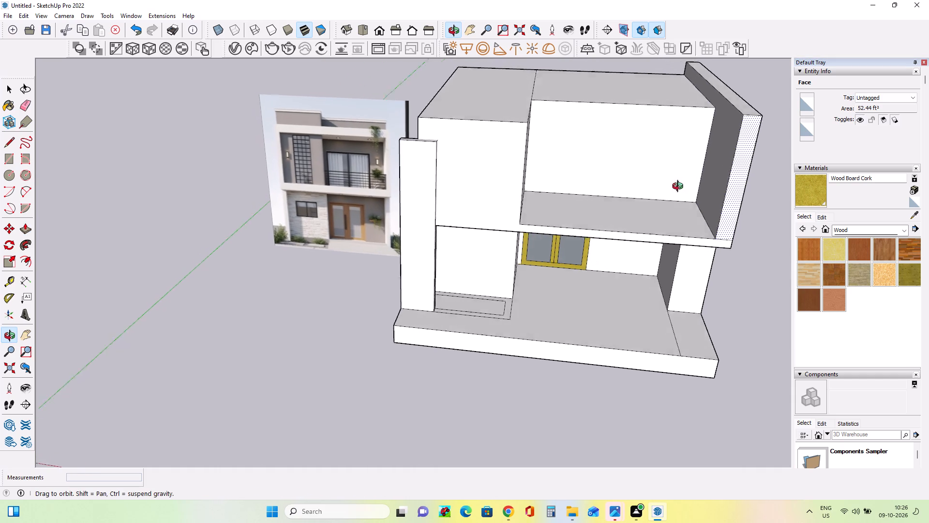
{"action": "middle_click_drag", "start_coordinate": [680, 187], "coordinate": [679, 187]}
{"action": "middle_click_drag", "start_coordinate": [648, 198], "coordinate": [672, 205]}
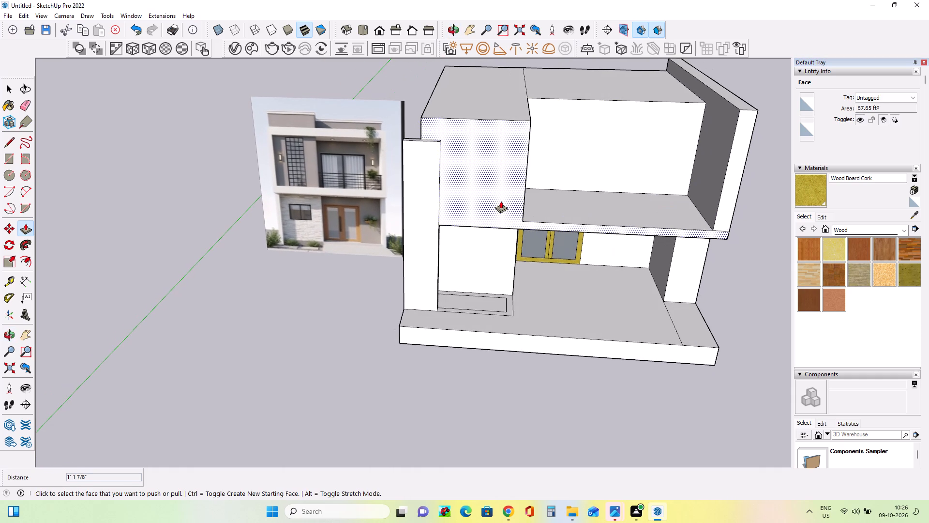
{"action": "left_click", "coordinate": [501, 201]}
{"action": "left_click", "coordinate": [503, 195]}
Push/Pull the upper balcony floor up about 4 1/8" to thicken the slab.
{"action": "middle_click_drag", "start_coordinate": [586, 200], "coordinate": [508, 224]}
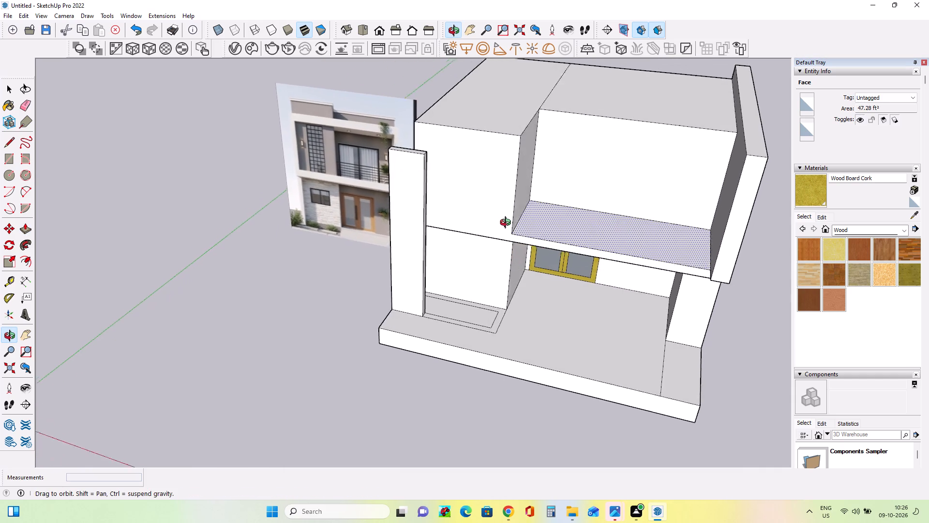
{"action": "middle_click_drag", "start_coordinate": [508, 224], "coordinate": [503, 224]}
{"action": "middle_click_drag", "start_coordinate": [455, 226], "coordinate": [492, 214]}
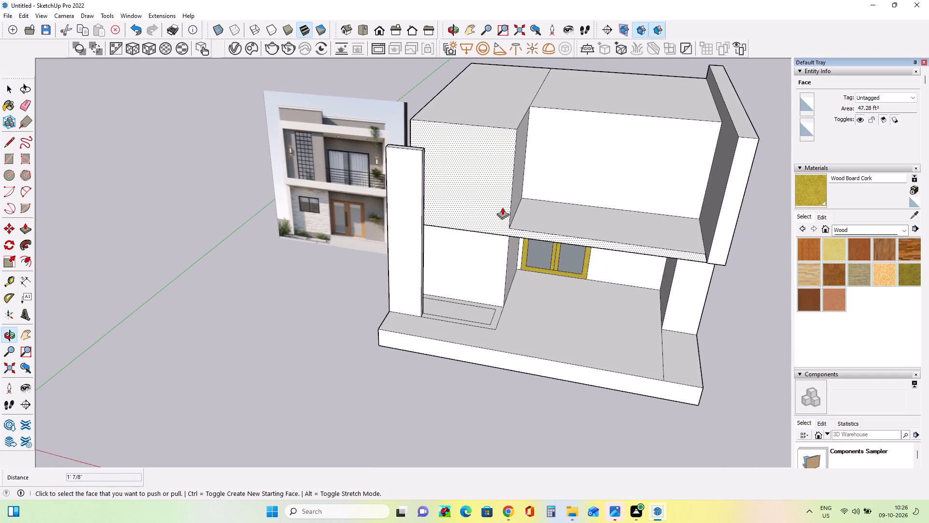
{"action": "scroll", "coordinate": [503, 207], "scroll_direction": "up", "scroll_amount": 2}
{"action": "middle_click_drag", "start_coordinate": [521, 209], "coordinate": [547, 215]}
{"action": "middle_click_drag", "start_coordinate": [513, 226], "coordinate": [545, 190]}
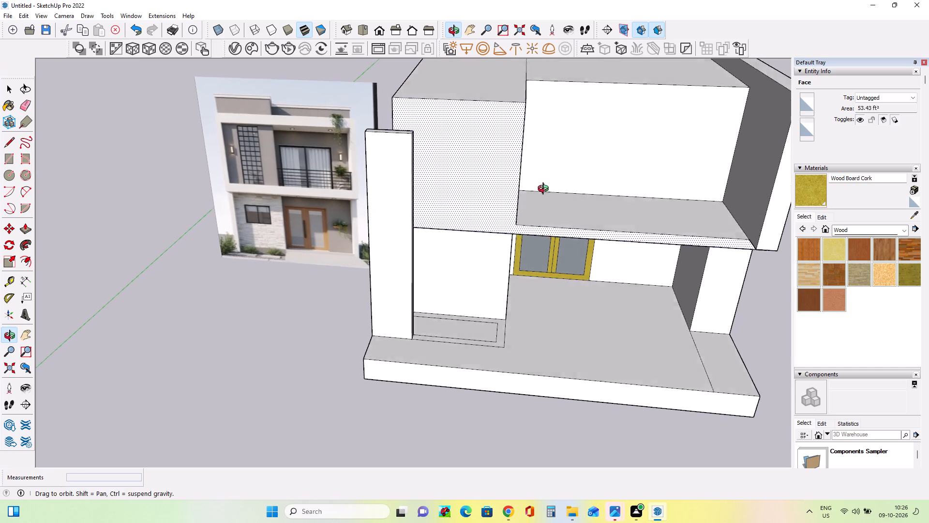
{"action": "middle_click_drag", "start_coordinate": [545, 190], "coordinate": [548, 185]}
{"action": "left_click", "coordinate": [564, 208]}
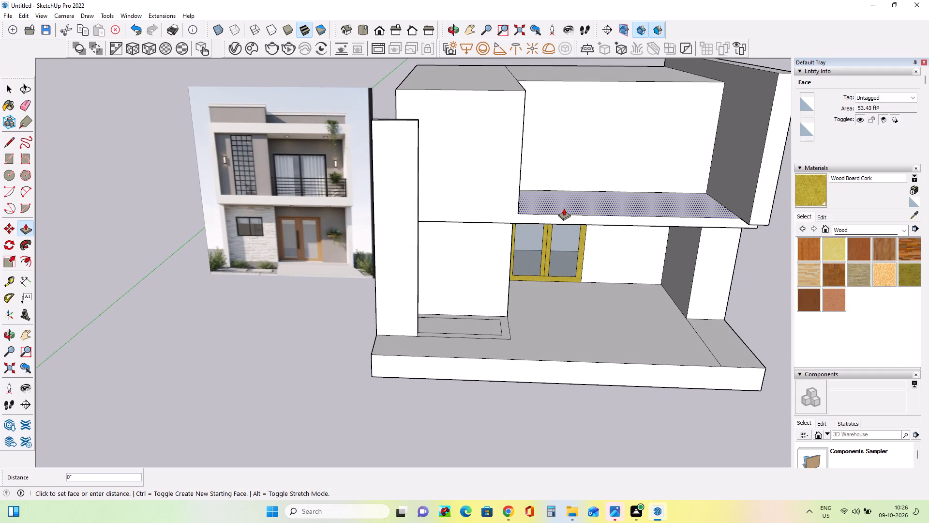
{"action": "left_click", "coordinate": [565, 202]}
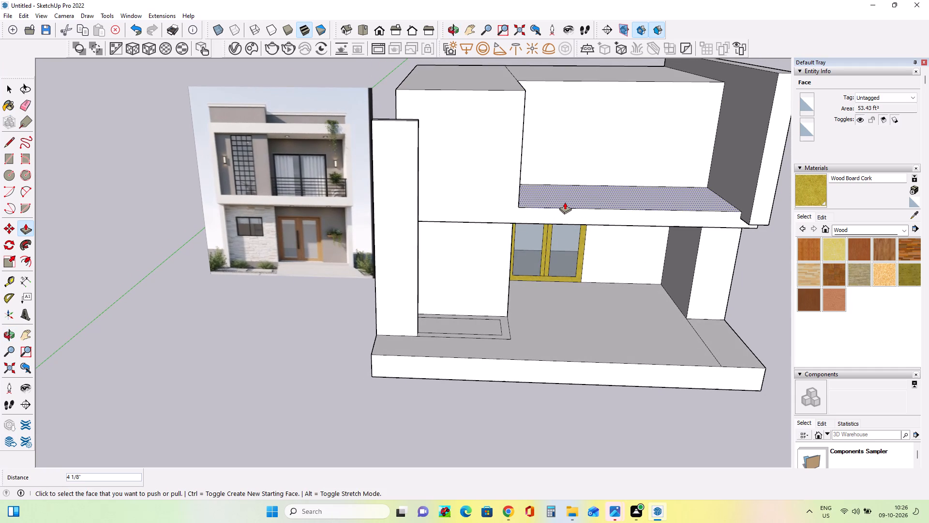
Push/Pull the upper right wall's front face back flush with the slab's front face.
{"action": "middle_click_drag", "start_coordinate": [700, 236], "coordinate": [634, 215]}
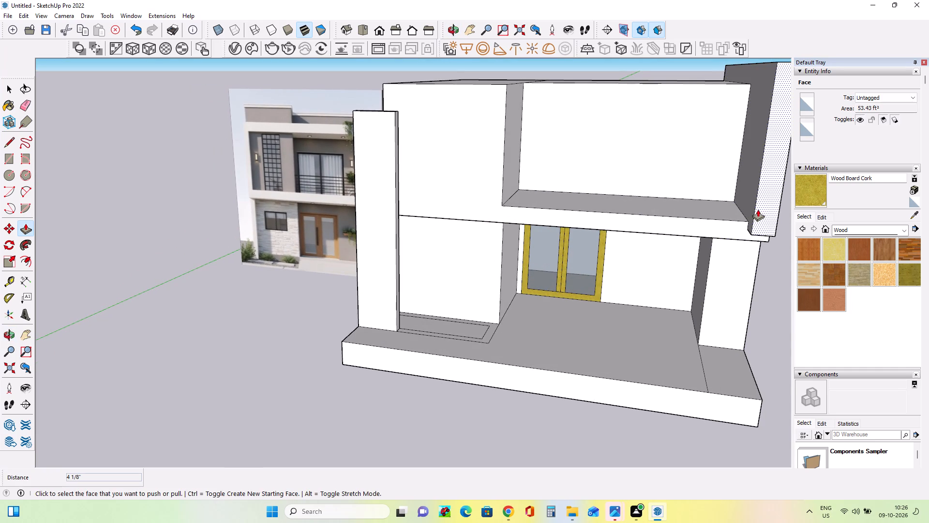
{"action": "left_click", "coordinate": [758, 209]}
{"action": "left_click", "coordinate": [691, 216]}
Erase the leftover seam edges where the upper right wall's front face meets the balcony slab.
{"action": "middle_click_drag", "start_coordinate": [715, 255], "coordinate": [796, 248]}
{"action": "middle_click", "coordinate": [796, 248]}
{"action": "middle_click_drag", "start_coordinate": [593, 226], "coordinate": [610, 259]}
{"action": "scroll", "coordinate": [608, 257], "scroll_direction": "down", "scroll_amount": 1}
{"action": "middle_click_drag", "start_coordinate": [653, 253], "coordinate": [593, 264]}
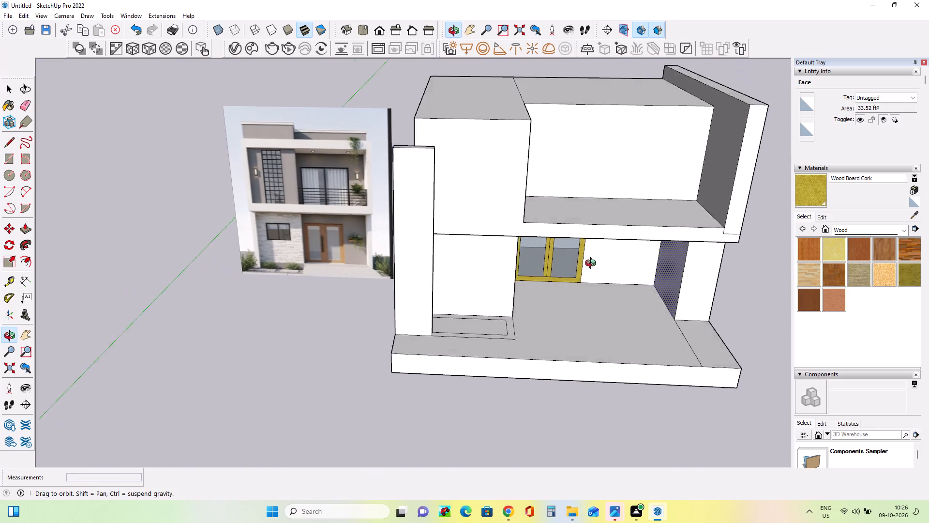
{"action": "middle_click_drag", "start_coordinate": [593, 264], "coordinate": [587, 264]}
{"action": "left_click", "coordinate": [25, 102]}
{"action": "scroll", "coordinate": [709, 260], "scroll_direction": "up", "scroll_amount": 4}
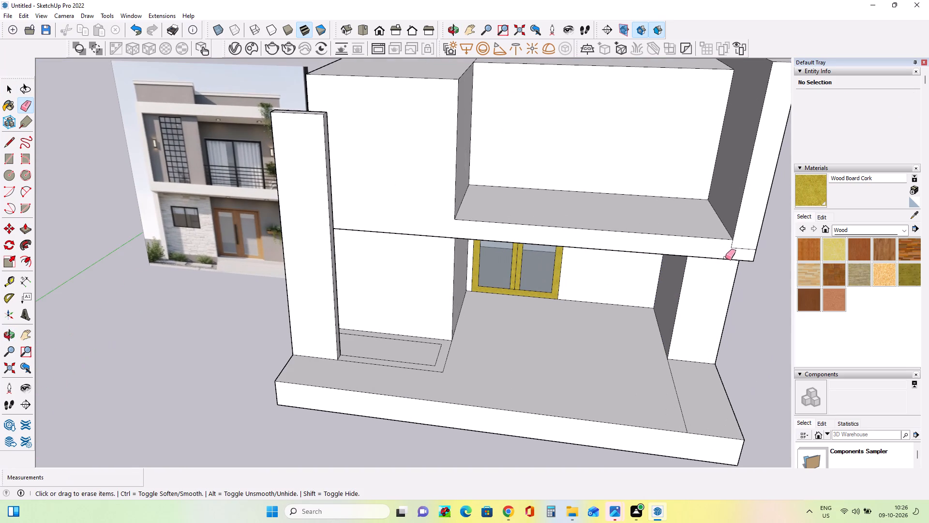
{"action": "left_click", "coordinate": [758, 248]}
{"action": "left_click", "coordinate": [734, 243]}
Push/Pull the top of the tall left front column up about 2' 11 5/8", above the roof level.
{"action": "scroll", "coordinate": [625, 289], "scroll_direction": "down", "scroll_amount": 3}
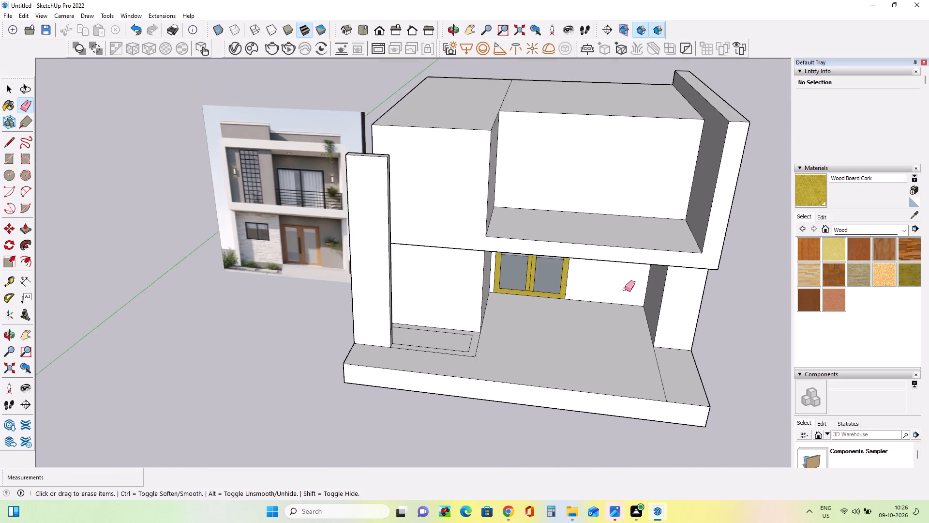
{"action": "scroll", "coordinate": [625, 289], "scroll_direction": "down", "scroll_amount": 2}
{"action": "middle_click_drag", "start_coordinate": [625, 289], "coordinate": [698, 290]}
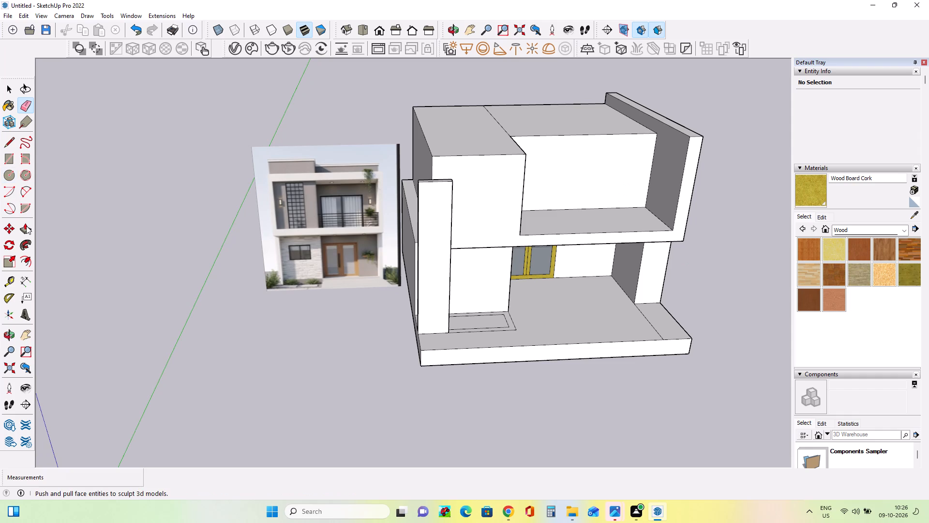
{"action": "left_click", "coordinate": [26, 226]}
{"action": "middle_click_drag", "start_coordinate": [596, 281], "coordinate": [506, 288]}
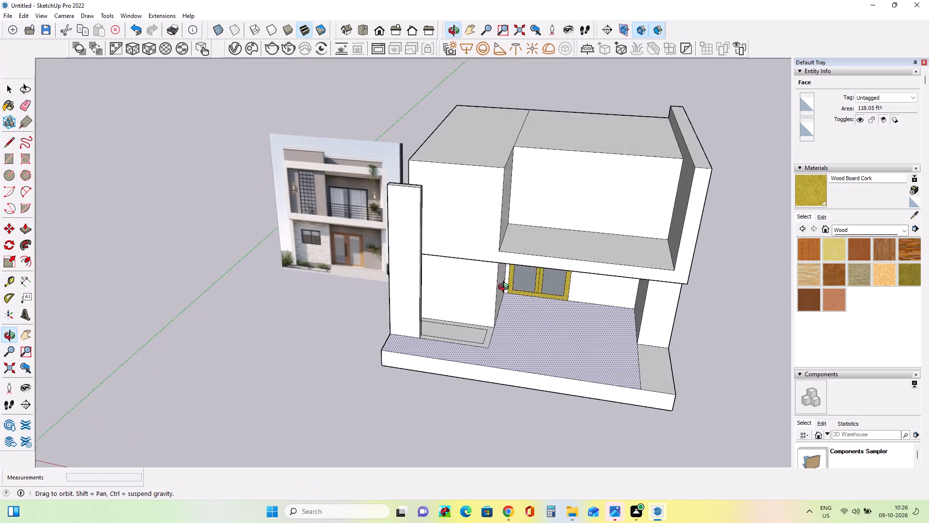
{"action": "middle_click_drag", "start_coordinate": [506, 288], "coordinate": [547, 303]}
{"action": "middle_click_drag", "start_coordinate": [500, 220], "coordinate": [493, 202]}
{"action": "middle_click_drag", "start_coordinate": [533, 357], "coordinate": [567, 453]}
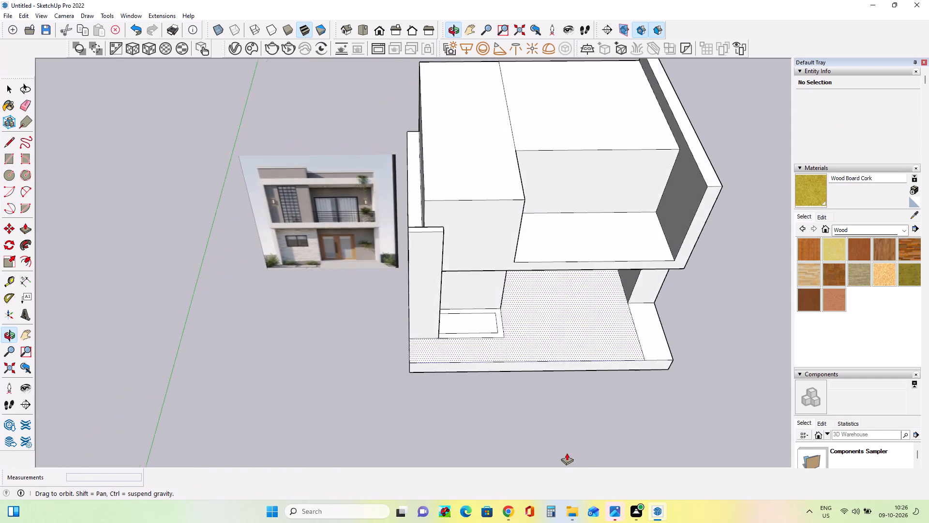
{"action": "middle_click_drag", "start_coordinate": [567, 453], "coordinate": [571, 461]}
{"action": "scroll", "coordinate": [431, 220], "scroll_direction": "up", "scroll_amount": 4}
{"action": "left_click", "coordinate": [435, 233]}
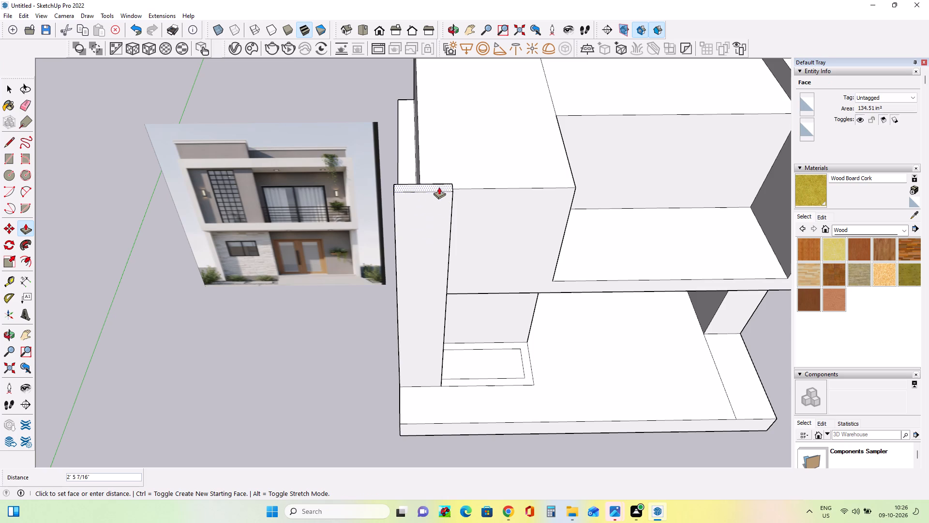
{"action": "left_click", "coordinate": [449, 177]}
Push/Pull the upper left block's balcony-side face inward about 5 11/16" to widen the balcony recess.
{"action": "middle_click_drag", "start_coordinate": [498, 251], "coordinate": [441, 180]}
{"action": "scroll", "coordinate": [441, 182], "scroll_direction": "down", "scroll_amount": 2}
{"action": "middle_click_drag", "start_coordinate": [458, 233], "coordinate": [479, 142]}
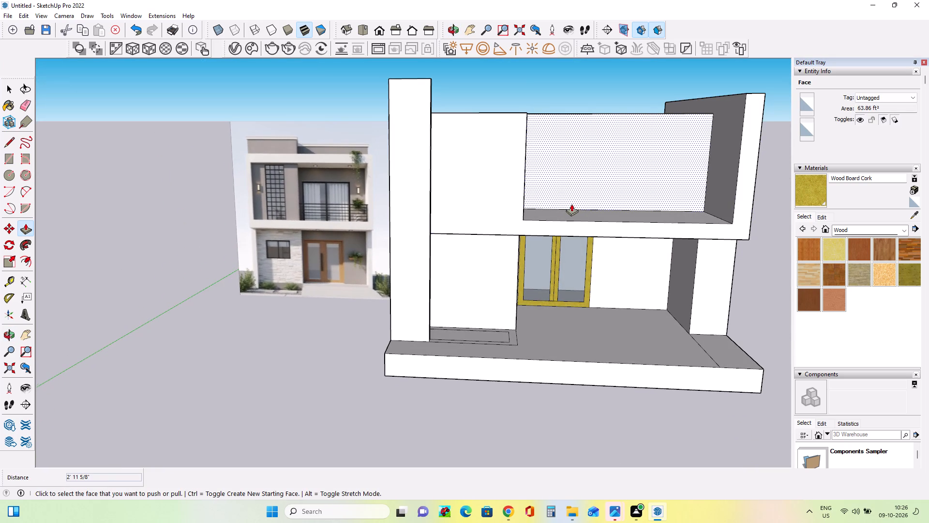
{"action": "middle_click_drag", "start_coordinate": [562, 204], "coordinate": [452, 211]}
{"action": "left_click", "coordinate": [502, 193]}
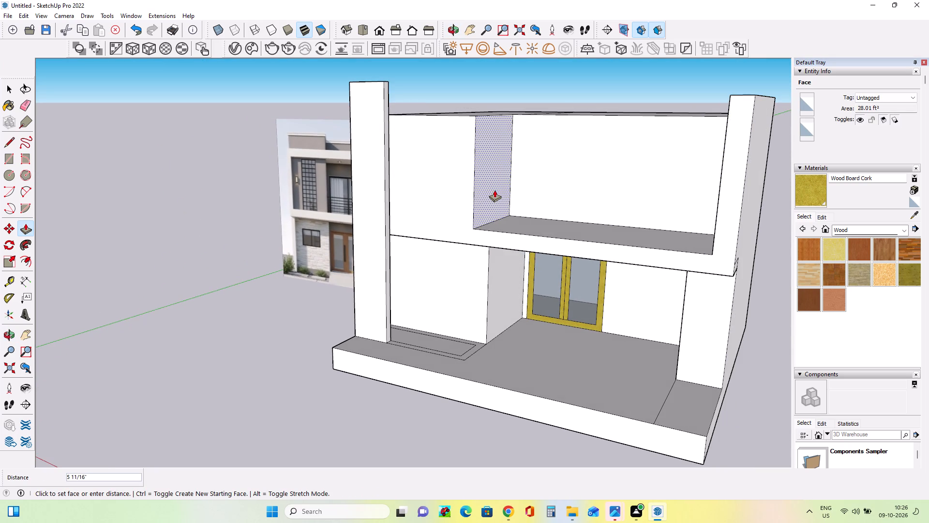
{"action": "left_click", "coordinate": [494, 190]}
Push/Pull the roof above the balcony's back wall up about 9 1/4", and raise the left block's roof to the same level.
{"action": "middle_click_drag", "start_coordinate": [524, 275], "coordinate": [591, 278]}
{"action": "middle_click_drag", "start_coordinate": [576, 154], "coordinate": [629, 297]}
{"action": "left_click", "coordinate": [546, 100]}
{"action": "left_click", "coordinate": [547, 87]}
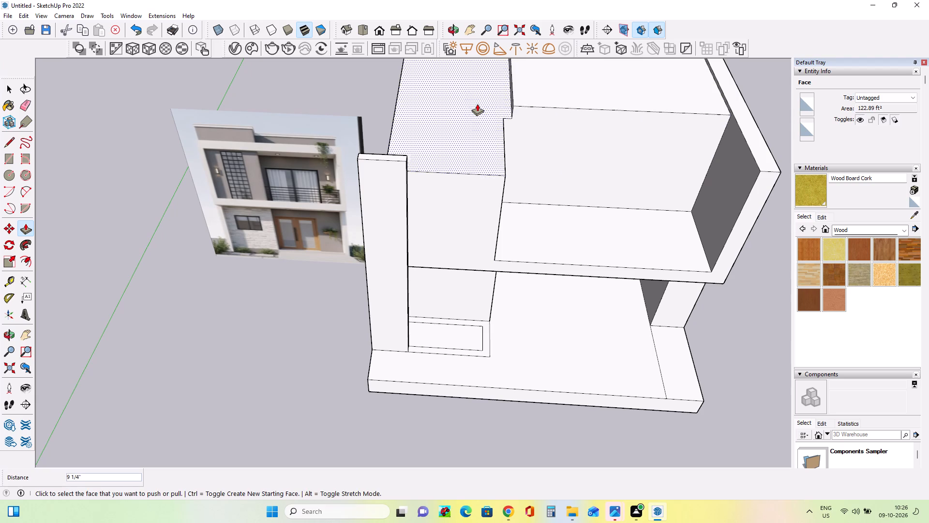
{"action": "left_click", "coordinate": [477, 104]}
{"action": "left_click", "coordinate": [533, 89]}
Examine the raised roof, left column and balcony recess from several angles beside the reference image.
{"action": "middle_click_drag", "start_coordinate": [566, 191], "coordinate": [561, 100]}
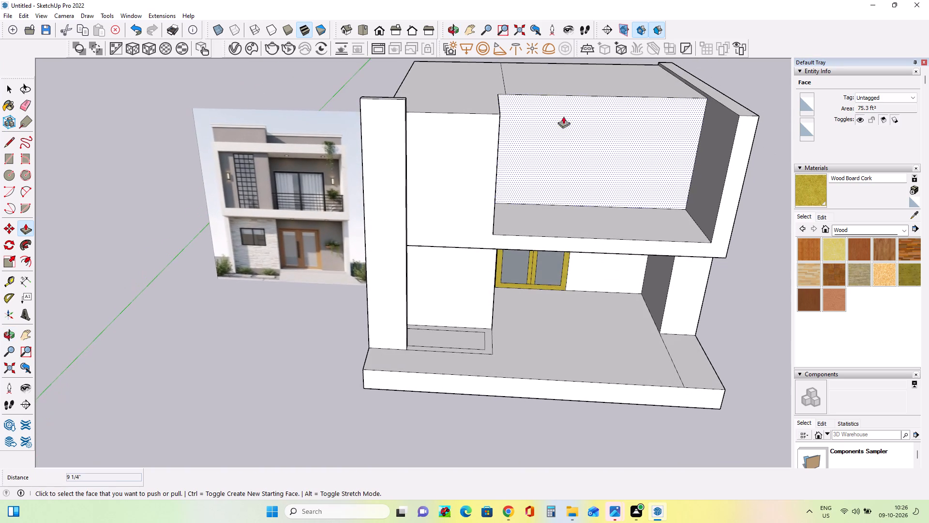
{"action": "scroll", "coordinate": [549, 178], "scroll_direction": "down", "scroll_amount": 5}
{"action": "middle_click_drag", "start_coordinate": [556, 195], "coordinate": [558, 167]}
{"action": "middle_click_drag", "start_coordinate": [588, 189], "coordinate": [554, 196]}
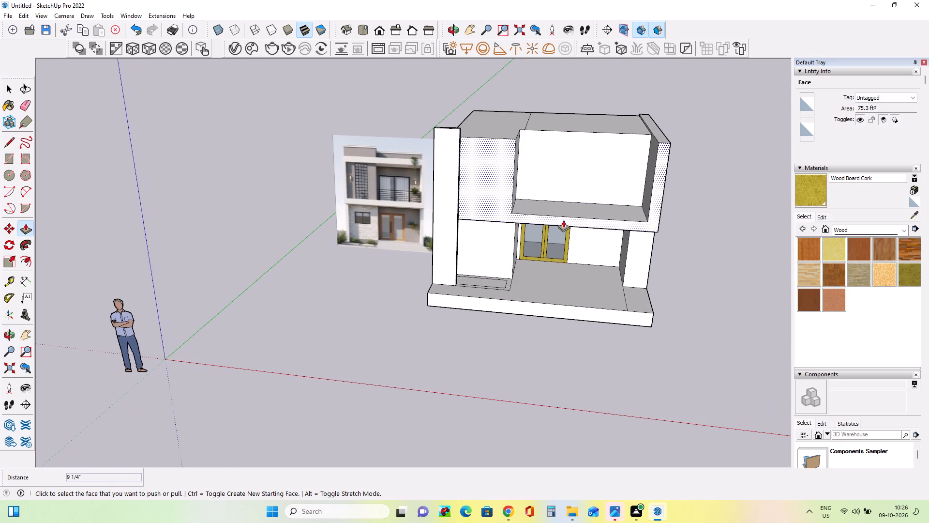
{"action": "left_click", "coordinate": [24, 333]}
{"action": "left_click_drag", "start_coordinate": [397, 130], "coordinate": [327, 186]}
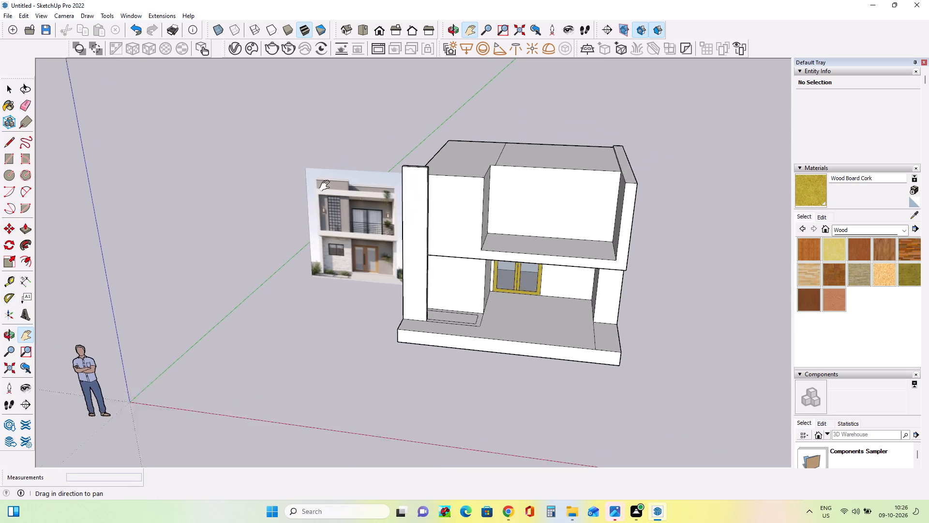
{"action": "left_click_drag", "start_coordinate": [327, 186], "coordinate": [271, 208]}
{"action": "middle_click_drag", "start_coordinate": [459, 233], "coordinate": [546, 212]}
{"action": "middle_click_drag", "start_coordinate": [508, 215], "coordinate": [507, 228]}
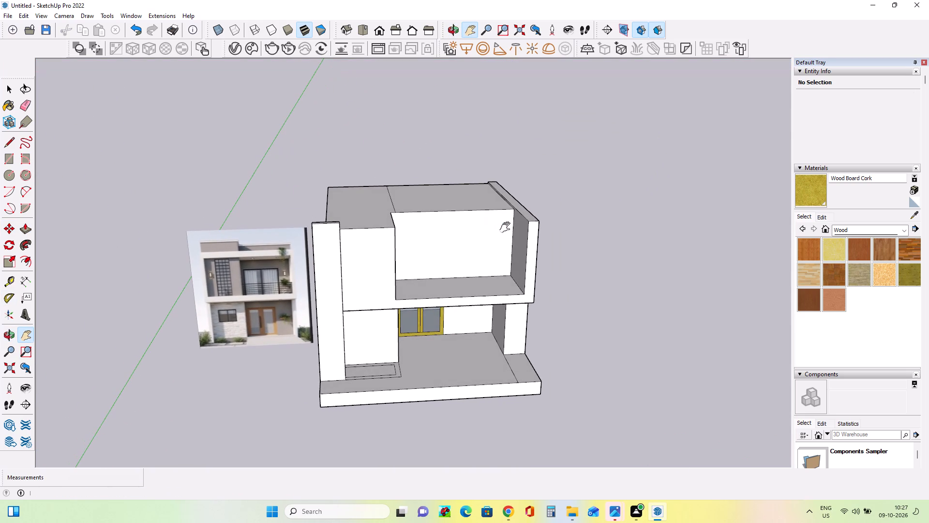
{"action": "middle_click_drag", "start_coordinate": [355, 253], "coordinate": [209, 283]}
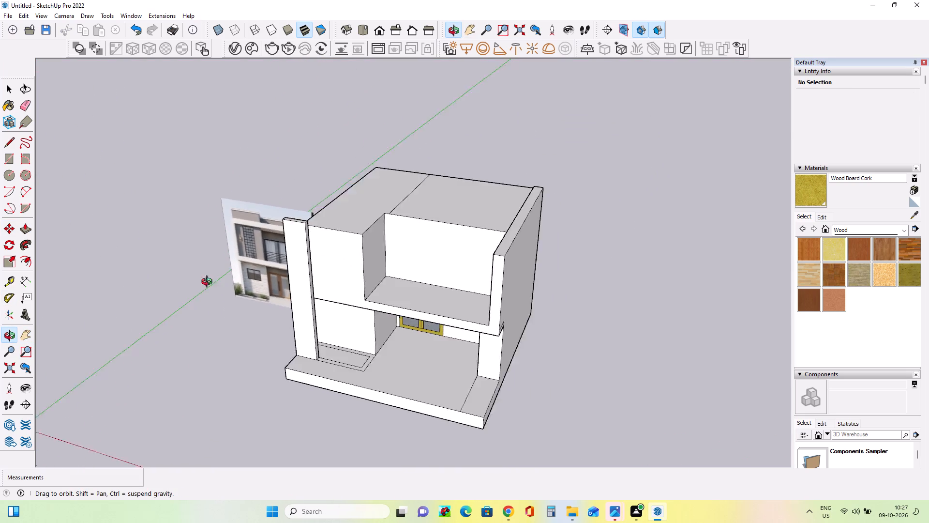
{"action": "middle_click_drag", "start_coordinate": [209, 283], "coordinate": [174, 277]}
Draw a rectangle about 1' 4 7/16" by 5 1/8" at the top of the left column's inner side face.
{"action": "scroll", "coordinate": [344, 236], "scroll_direction": "up", "scroll_amount": 4}
{"action": "middle_click_drag", "start_coordinate": [350, 256], "coordinate": [354, 273]}
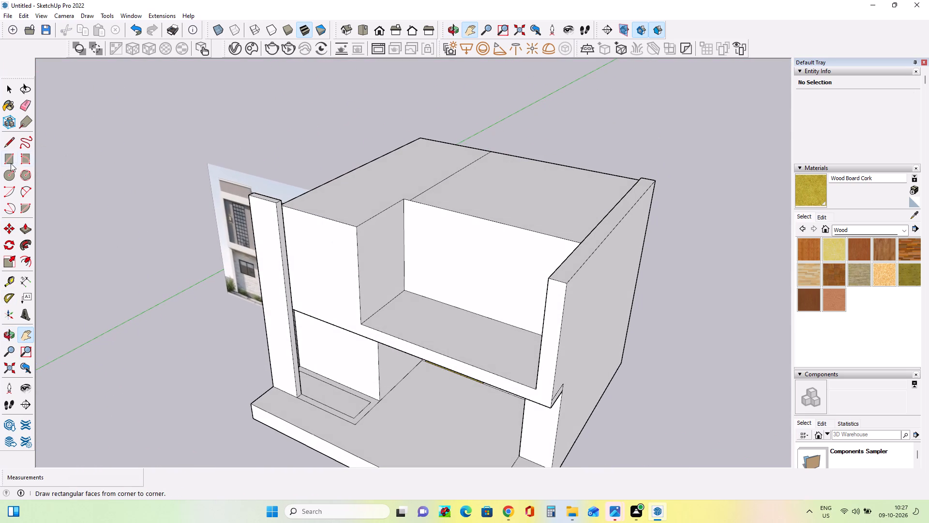
{"action": "left_click", "coordinate": [10, 163]}
{"action": "scroll", "coordinate": [286, 220], "scroll_direction": "up", "scroll_amount": 8}
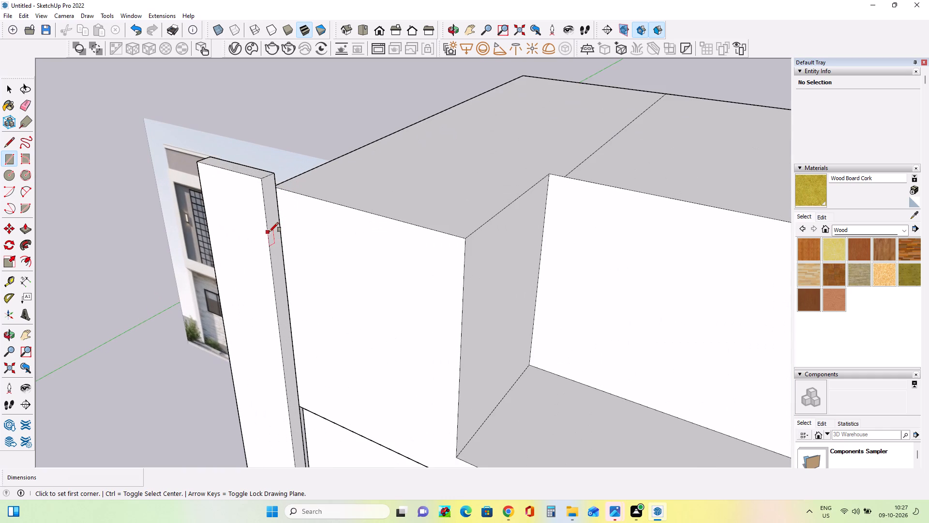
{"action": "left_click", "coordinate": [269, 232]}
{"action": "left_click", "coordinate": [270, 176]}
Push/Pull the rectangle about 17' 1/16" across the façade to form the top beam reaching the right wall's outer side.
{"action": "scroll", "coordinate": [261, 211], "scroll_direction": "down", "scroll_amount": 3}
{"action": "left_click_drag", "start_coordinate": [27, 226], "coordinate": [36, 224]}
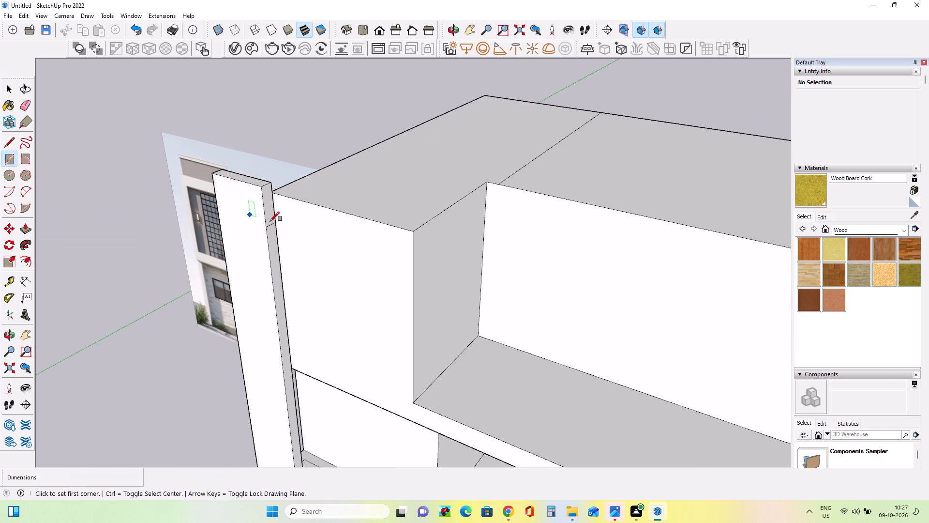
{"action": "left_click", "coordinate": [23, 227]}
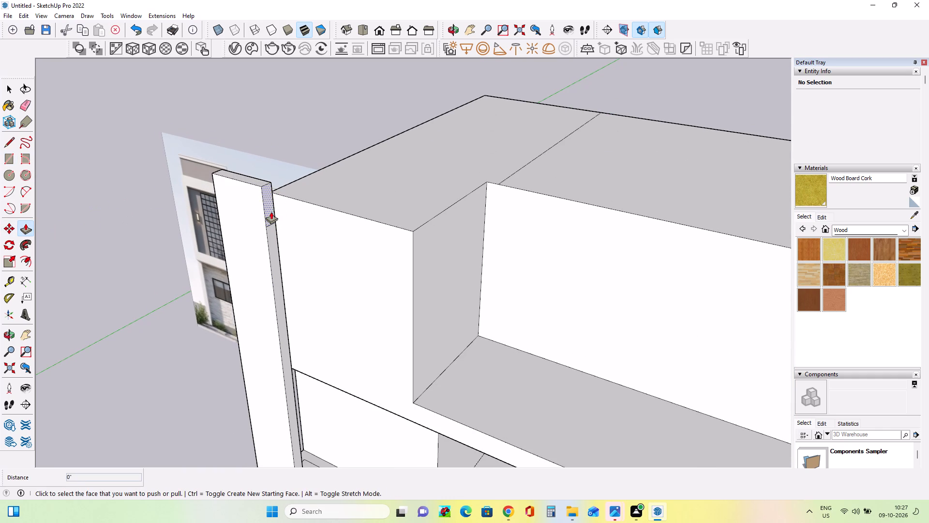
{"action": "left_click", "coordinate": [271, 212]}
{"action": "scroll", "coordinate": [355, 241], "scroll_direction": "down", "scroll_amount": 11}
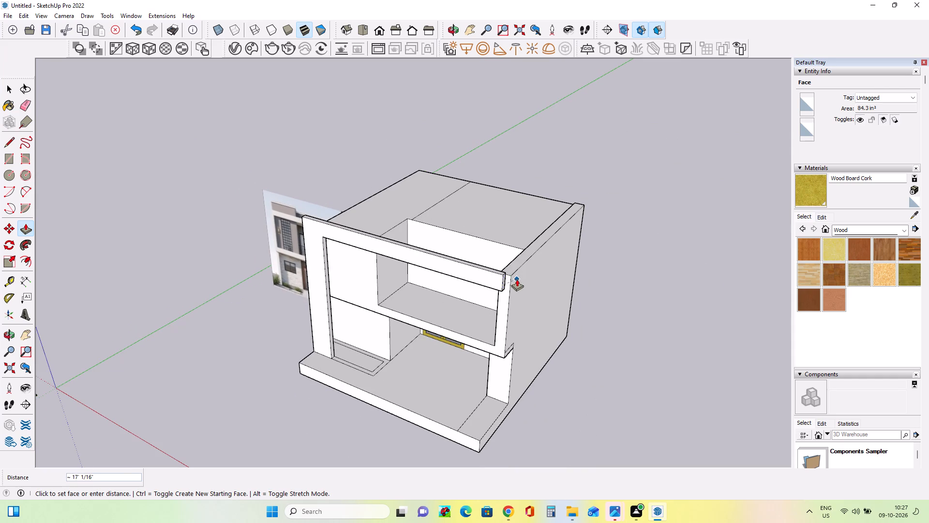
{"action": "left_click", "coordinate": [514, 278]}
Push/Pull the shared front face of the upper left block, slab and right wall forward about 11 1/8" towards the beam.
{"action": "middle_click_drag", "start_coordinate": [505, 318], "coordinate": [382, 309]}
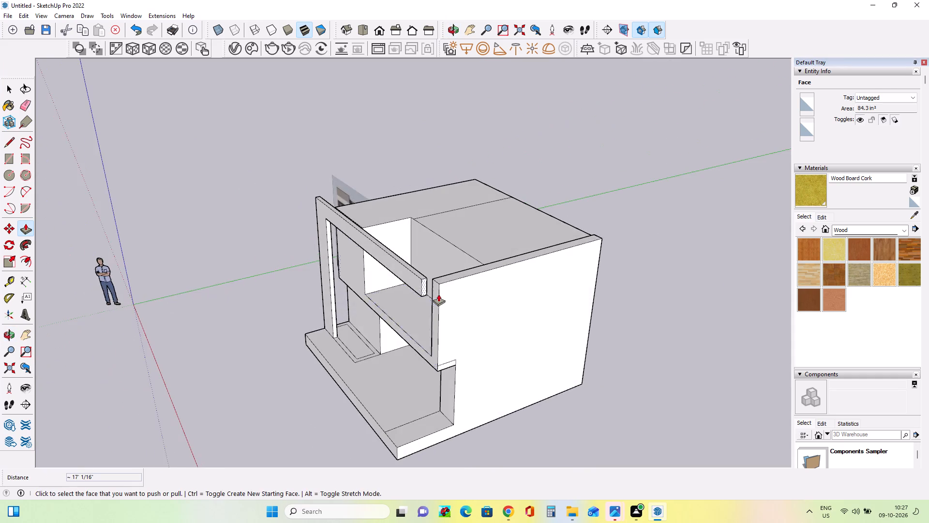
{"action": "scroll", "coordinate": [442, 292], "scroll_direction": "up", "scroll_amount": 8}
{"action": "left_click", "coordinate": [432, 292]}
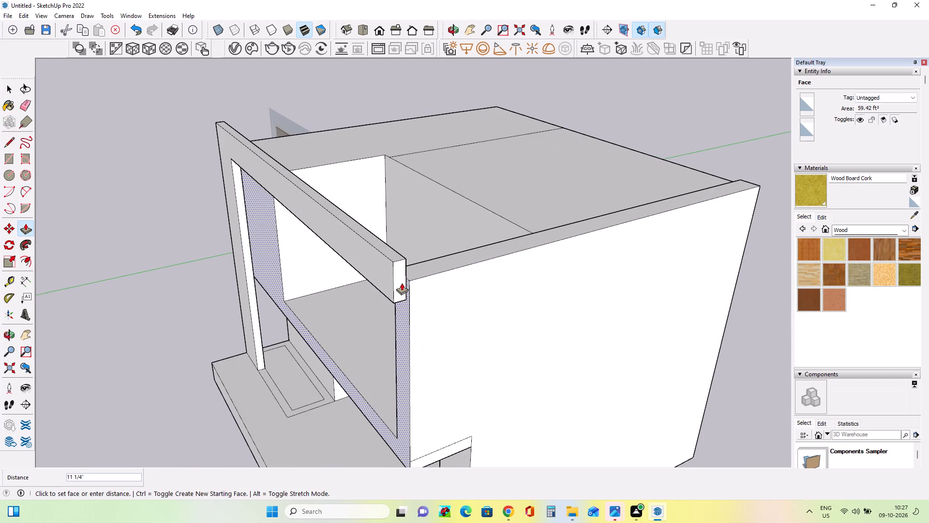
{"action": "left_click", "coordinate": [402, 283]}
Push/Pull the upper right wall's top face up about 9 1/8" to the level of the beam's top.
{"action": "middle_click_drag", "start_coordinate": [450, 297], "coordinate": [391, 312]}
{"action": "scroll", "coordinate": [391, 312], "scroll_direction": "up", "scroll_amount": 1}
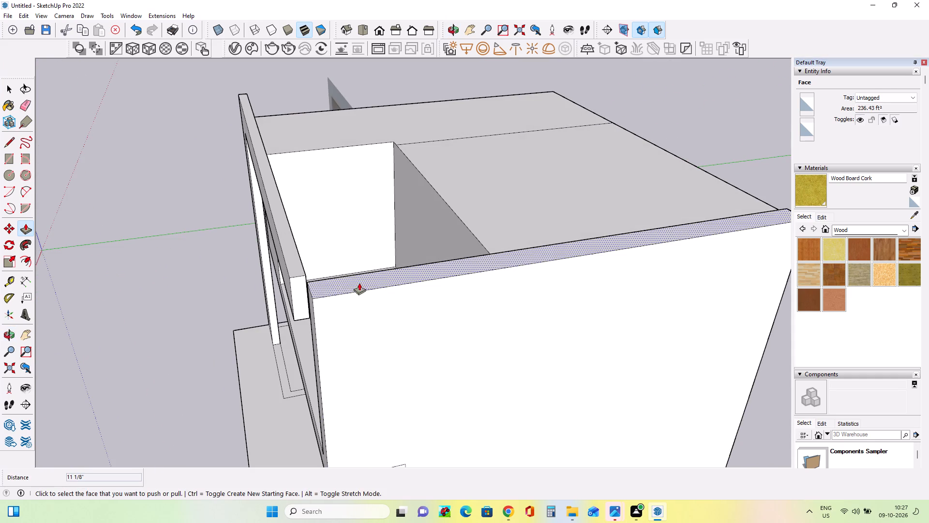
{"action": "left_click", "coordinate": [338, 280]}
{"action": "left_click", "coordinate": [301, 268]}
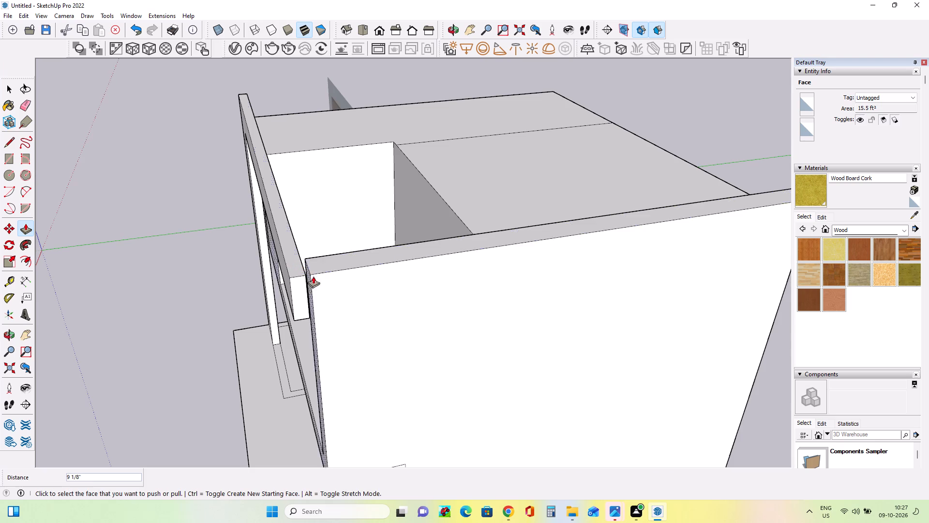
Push/Pull the upper storey's shared front face forward about 1 7/16" to close the gap behind the beam.
{"action": "scroll", "coordinate": [306, 271], "scroll_direction": "up", "scroll_amount": 9}
{"action": "left_click", "coordinate": [320, 299]}
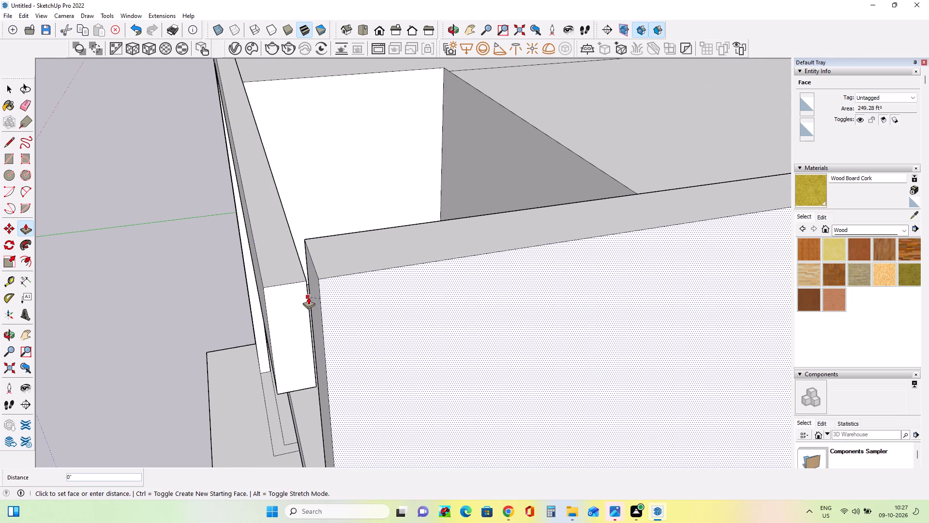
{"action": "key", "text": "Escape"}
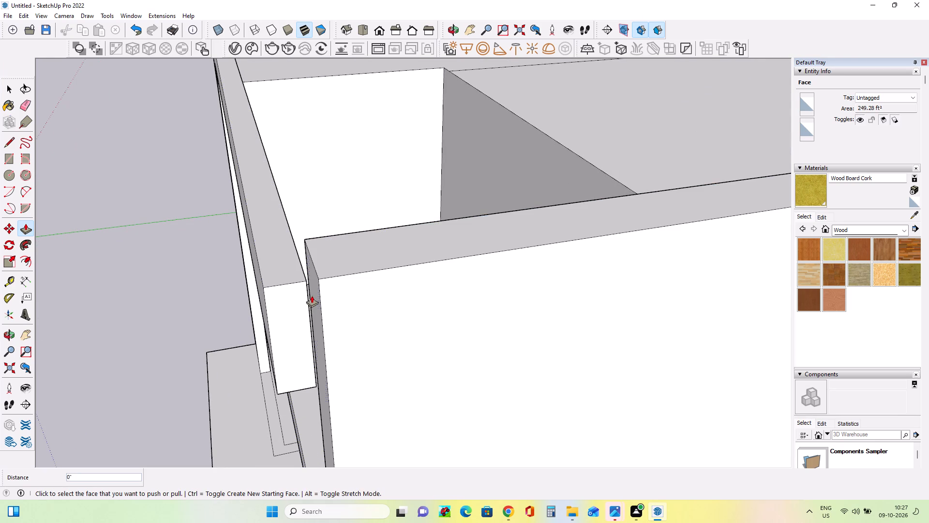
{"action": "scroll", "coordinate": [312, 295], "scroll_direction": "up", "scroll_amount": 4}
{"action": "left_click", "coordinate": [316, 288]}
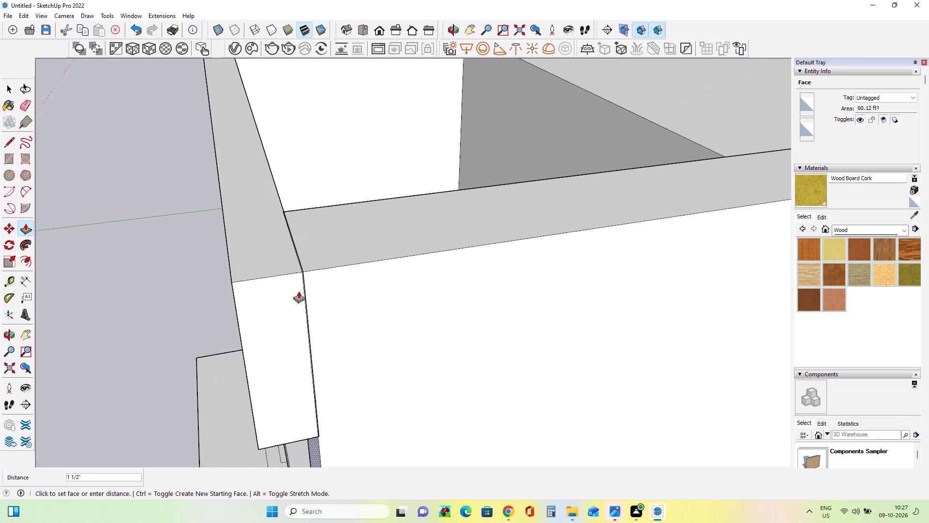
{"action": "left_click", "coordinate": [300, 291]}
{"action": "scroll", "coordinate": [300, 291], "scroll_direction": "up", "scroll_amount": 3}
{"action": "scroll", "coordinate": [300, 291], "scroll_direction": "down", "scroll_amount": 1}
{"action": "scroll", "coordinate": [300, 291], "scroll_direction": "up", "scroll_amount": 5}
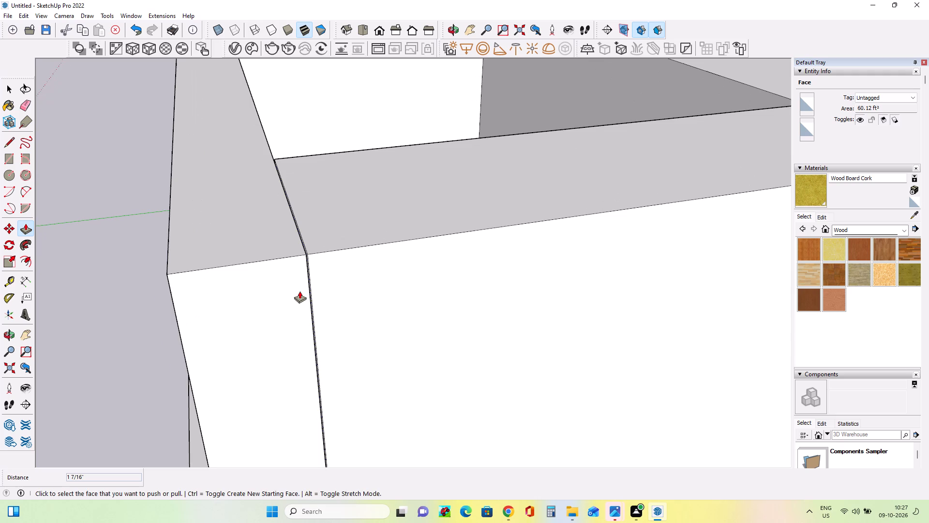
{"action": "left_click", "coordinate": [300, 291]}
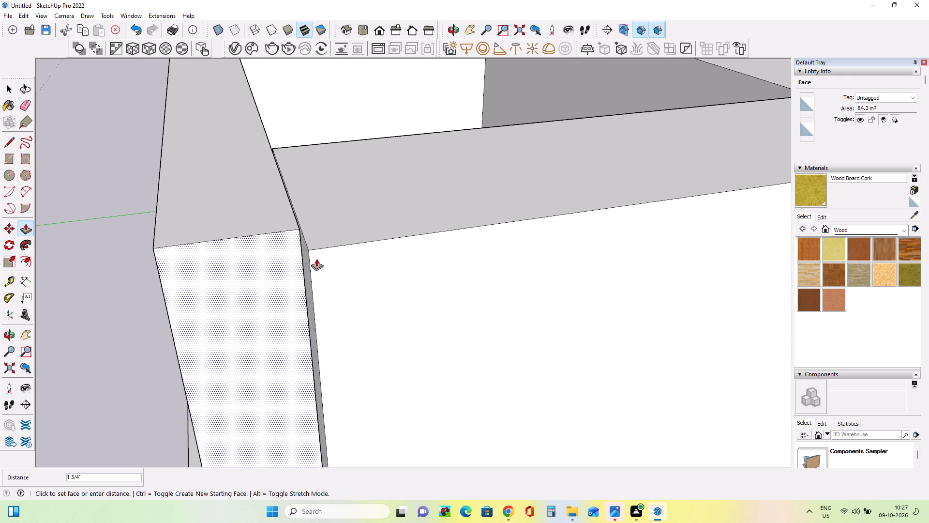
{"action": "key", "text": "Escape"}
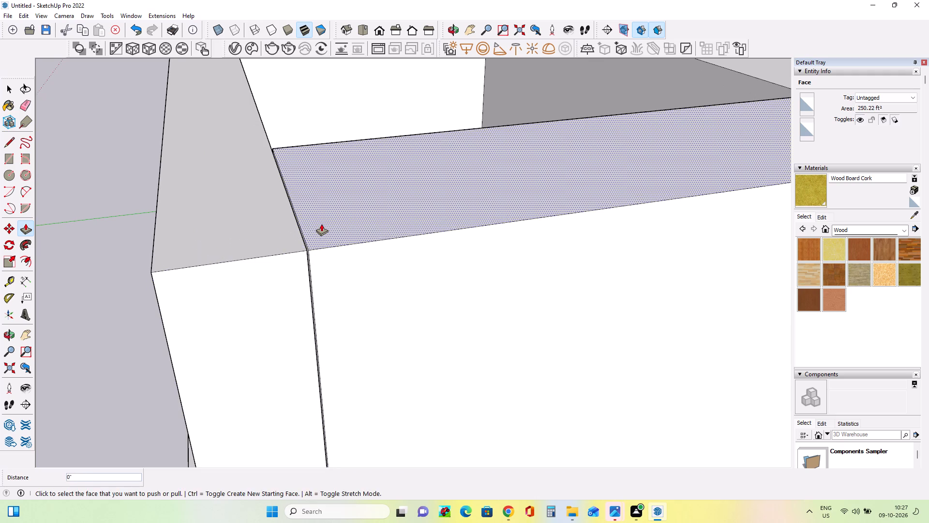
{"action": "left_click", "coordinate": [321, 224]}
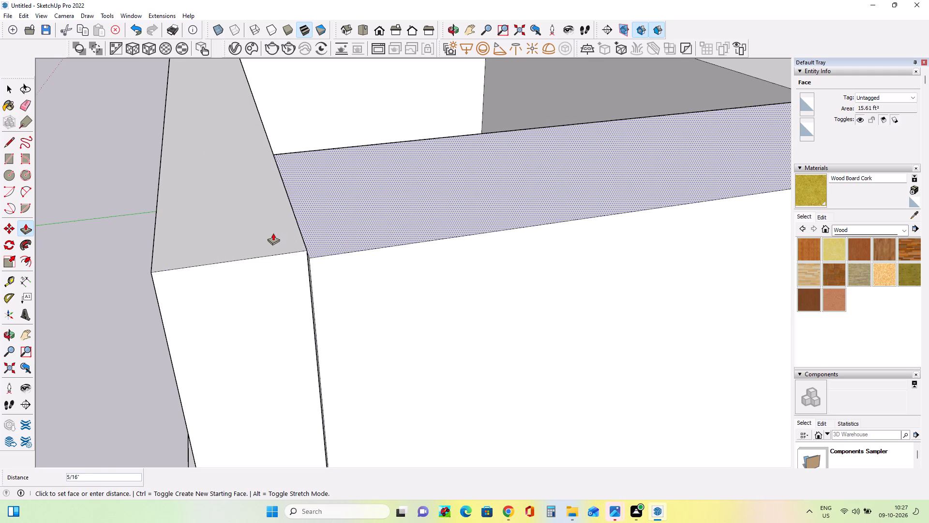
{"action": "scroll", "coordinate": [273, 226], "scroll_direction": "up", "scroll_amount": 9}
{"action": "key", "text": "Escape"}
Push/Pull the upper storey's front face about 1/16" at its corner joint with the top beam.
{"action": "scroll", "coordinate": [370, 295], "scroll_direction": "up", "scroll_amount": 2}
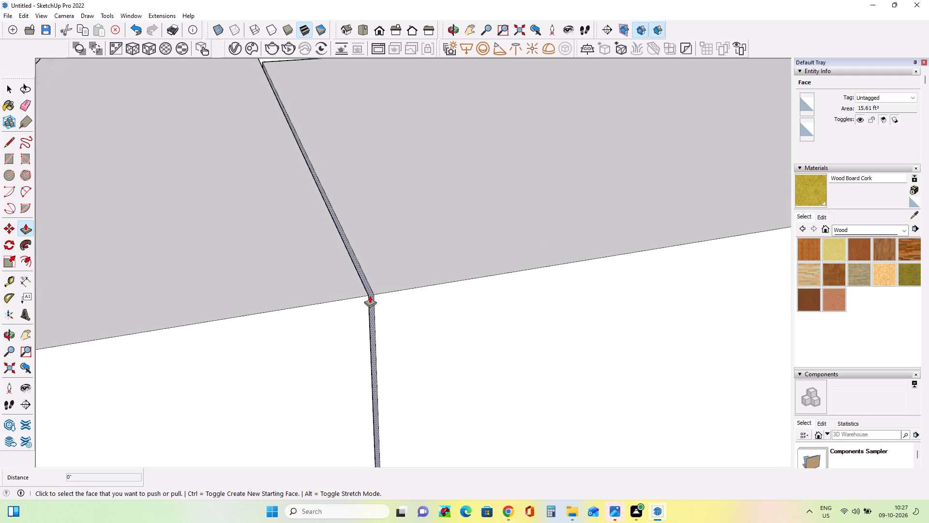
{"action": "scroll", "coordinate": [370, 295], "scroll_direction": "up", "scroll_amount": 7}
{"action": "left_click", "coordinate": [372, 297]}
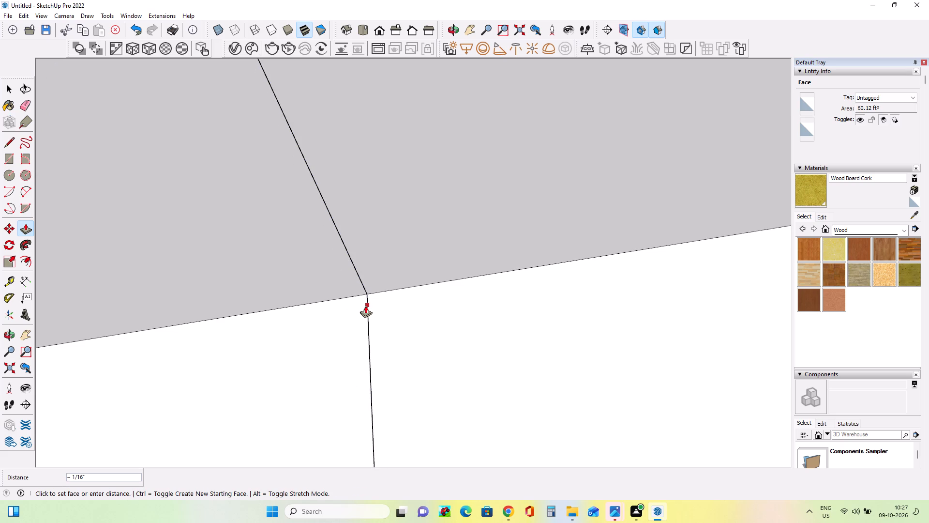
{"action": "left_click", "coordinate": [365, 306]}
Examine the beam joint and the whole façade from the front and side against the reference image.
{"action": "scroll", "coordinate": [414, 292], "scroll_direction": "down", "scroll_amount": 4}
{"action": "scroll", "coordinate": [414, 289], "scroll_direction": "up", "scroll_amount": 1}
{"action": "scroll", "coordinate": [414, 289], "scroll_direction": "down", "scroll_amount": 7}
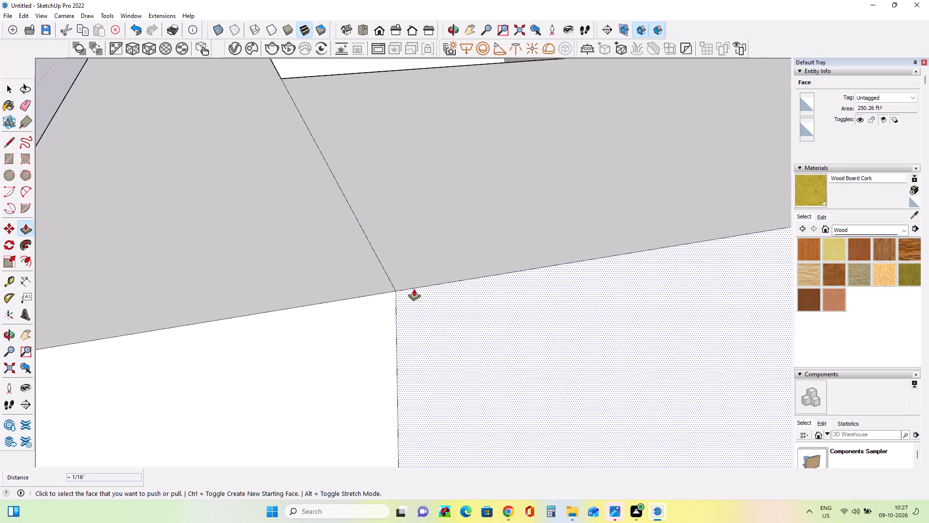
{"action": "scroll", "coordinate": [414, 289], "scroll_direction": "down", "scroll_amount": 3}
{"action": "scroll", "coordinate": [414, 289], "scroll_direction": "up", "scroll_amount": 1}
{"action": "scroll", "coordinate": [414, 289], "scroll_direction": "down", "scroll_amount": 9}
{"action": "scroll", "coordinate": [414, 289], "scroll_direction": "up", "scroll_amount": 1}
{"action": "scroll", "coordinate": [414, 289], "scroll_direction": "down", "scroll_amount": 18}
{"action": "scroll", "coordinate": [414, 289], "scroll_direction": "up", "scroll_amount": 1}
{"action": "scroll", "coordinate": [414, 289], "scroll_direction": "down", "scroll_amount": 2}
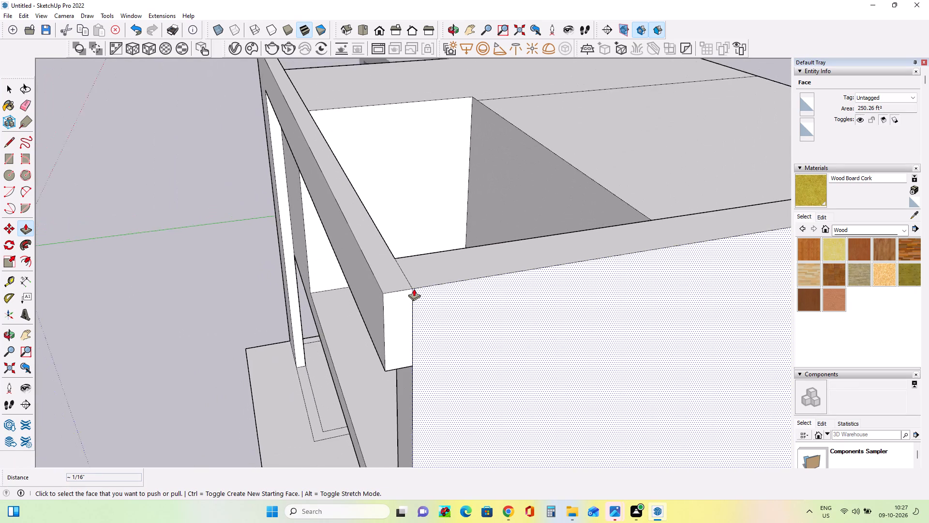
{"action": "scroll", "coordinate": [414, 289], "scroll_direction": "down", "scroll_amount": 15}
{"action": "middle_click_drag", "start_coordinate": [336, 307], "coordinate": [611, 264]}
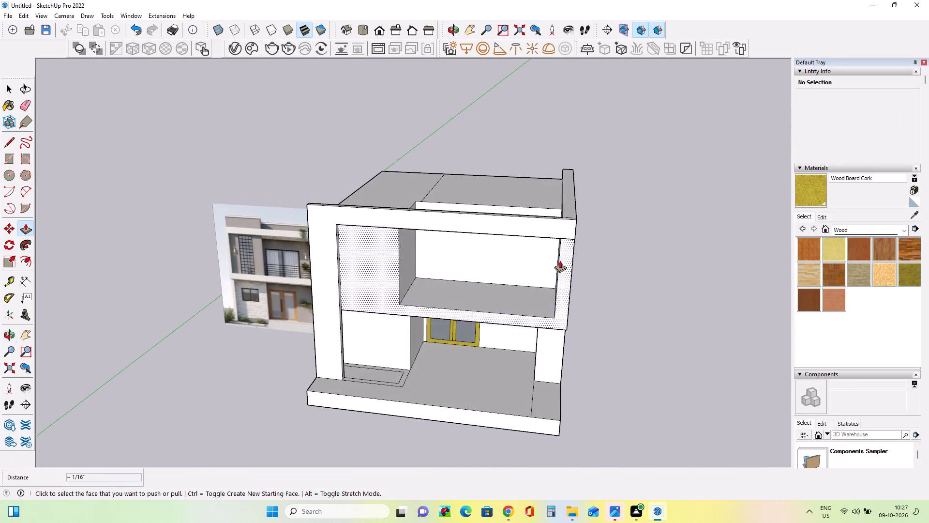
{"action": "scroll", "coordinate": [517, 267], "scroll_direction": "up", "scroll_amount": 4}
{"action": "middle_click_drag", "start_coordinate": [511, 276], "coordinate": [557, 277]}
{"action": "scroll", "coordinate": [516, 261], "scroll_direction": "down", "scroll_amount": 3}
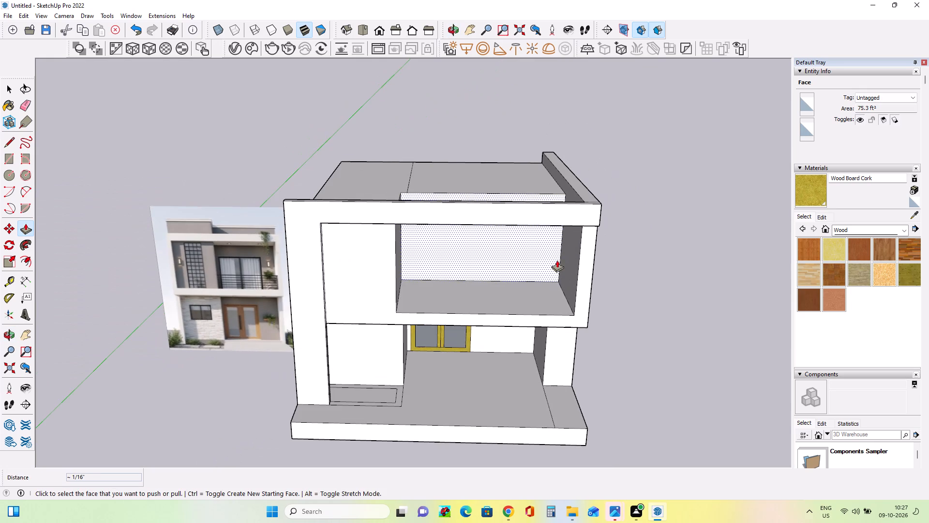
{"action": "middle_click_drag", "start_coordinate": [562, 262], "coordinate": [624, 251]}
{"action": "middle_click_drag", "start_coordinate": [573, 252], "coordinate": [558, 263]}
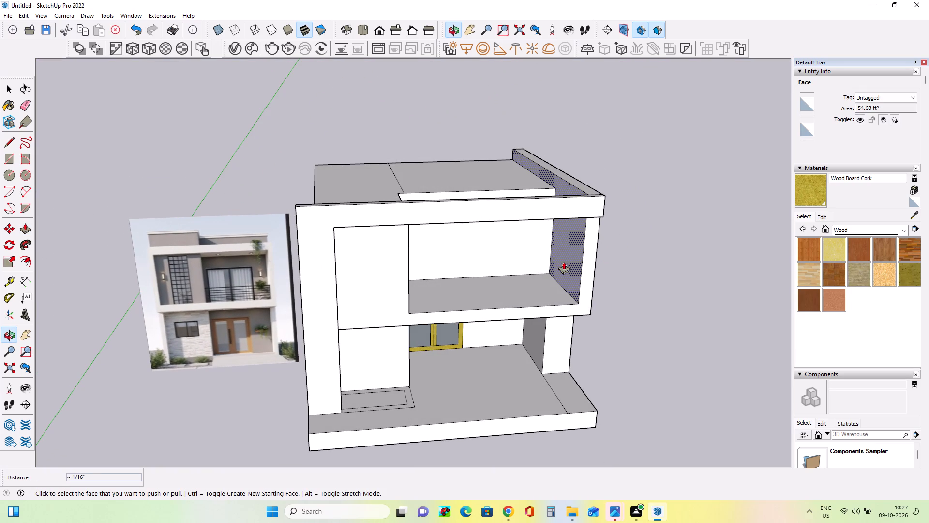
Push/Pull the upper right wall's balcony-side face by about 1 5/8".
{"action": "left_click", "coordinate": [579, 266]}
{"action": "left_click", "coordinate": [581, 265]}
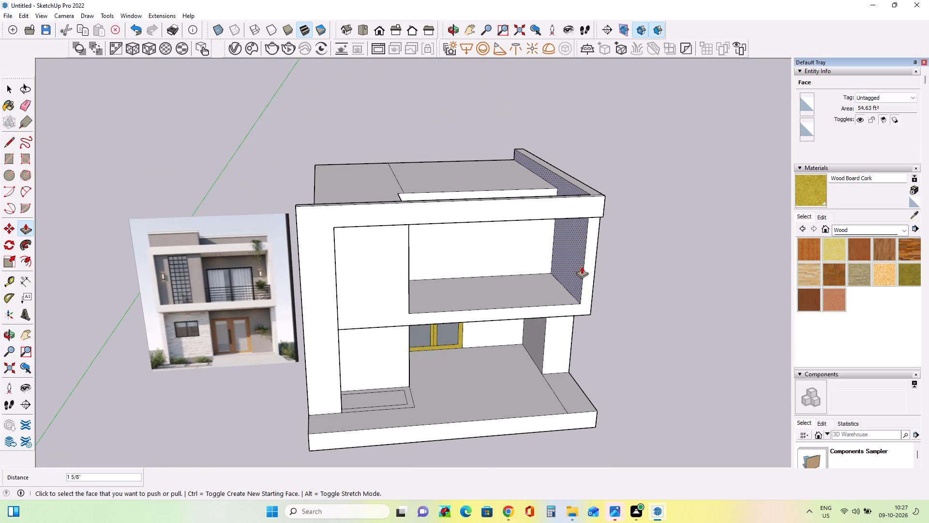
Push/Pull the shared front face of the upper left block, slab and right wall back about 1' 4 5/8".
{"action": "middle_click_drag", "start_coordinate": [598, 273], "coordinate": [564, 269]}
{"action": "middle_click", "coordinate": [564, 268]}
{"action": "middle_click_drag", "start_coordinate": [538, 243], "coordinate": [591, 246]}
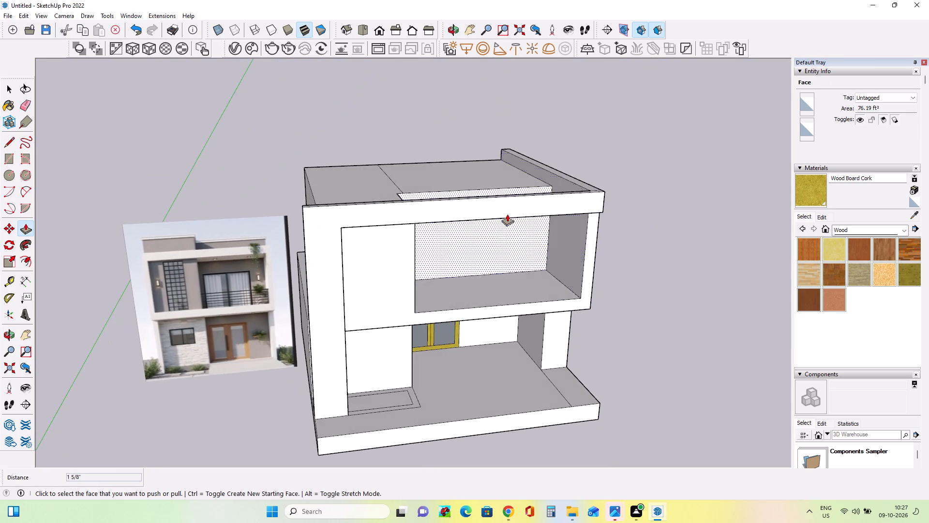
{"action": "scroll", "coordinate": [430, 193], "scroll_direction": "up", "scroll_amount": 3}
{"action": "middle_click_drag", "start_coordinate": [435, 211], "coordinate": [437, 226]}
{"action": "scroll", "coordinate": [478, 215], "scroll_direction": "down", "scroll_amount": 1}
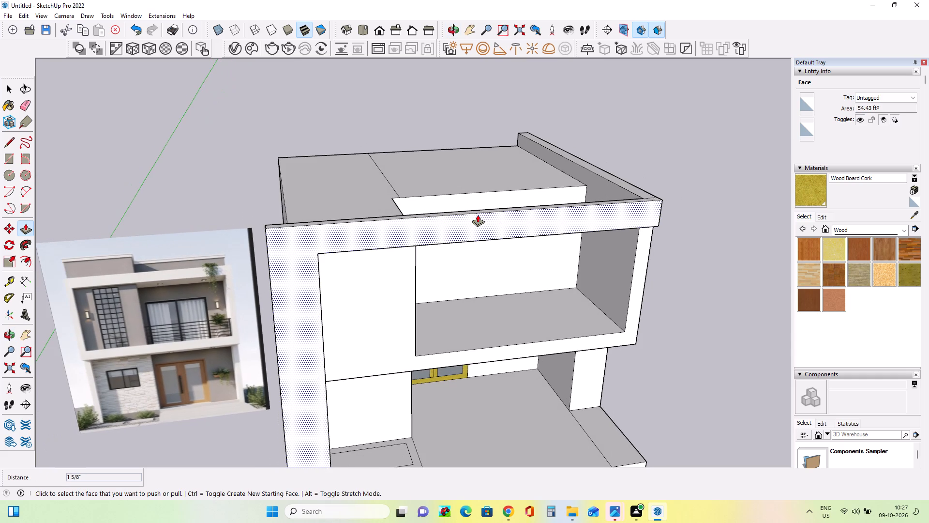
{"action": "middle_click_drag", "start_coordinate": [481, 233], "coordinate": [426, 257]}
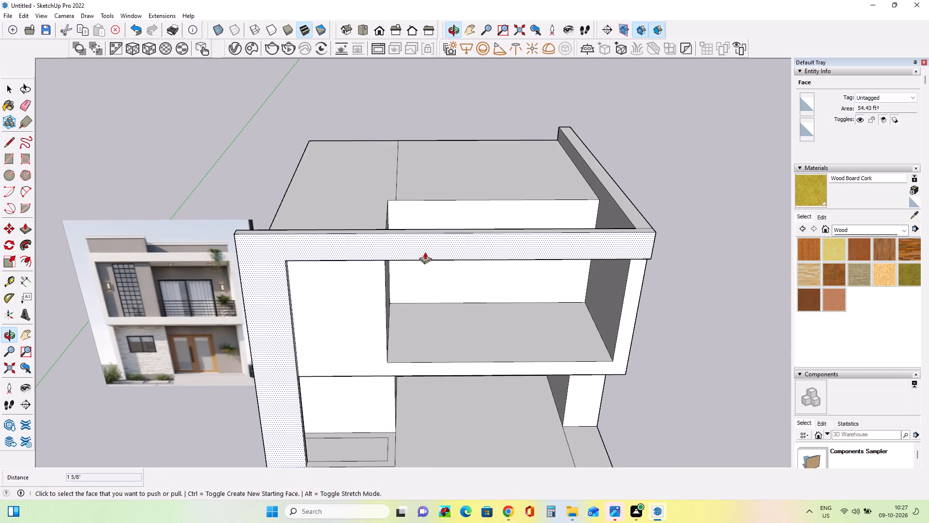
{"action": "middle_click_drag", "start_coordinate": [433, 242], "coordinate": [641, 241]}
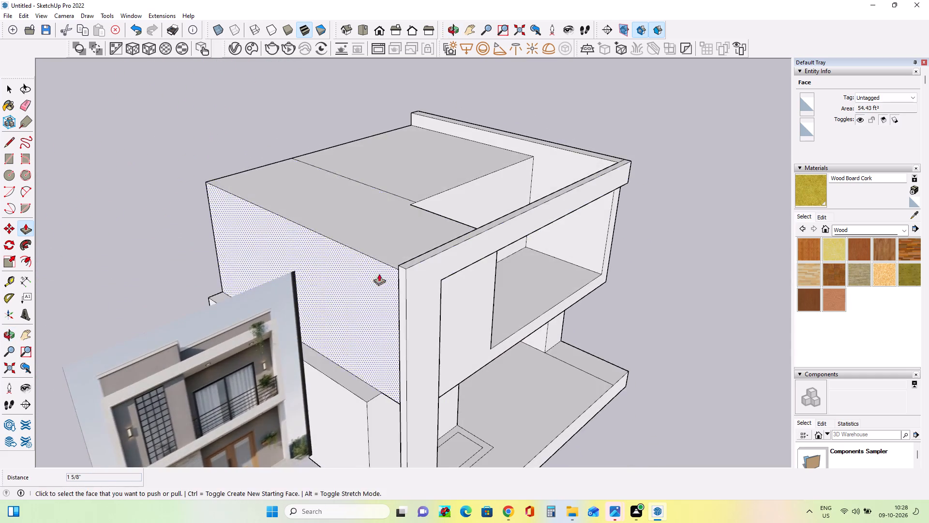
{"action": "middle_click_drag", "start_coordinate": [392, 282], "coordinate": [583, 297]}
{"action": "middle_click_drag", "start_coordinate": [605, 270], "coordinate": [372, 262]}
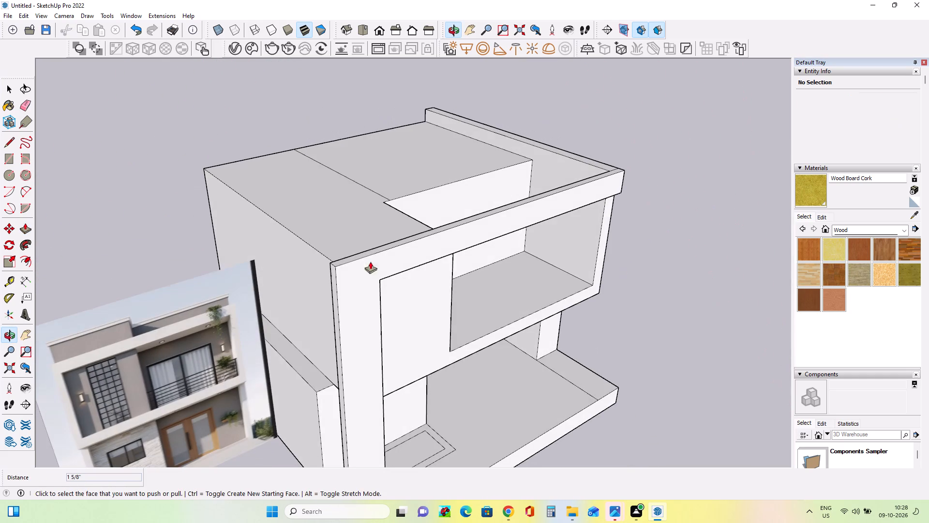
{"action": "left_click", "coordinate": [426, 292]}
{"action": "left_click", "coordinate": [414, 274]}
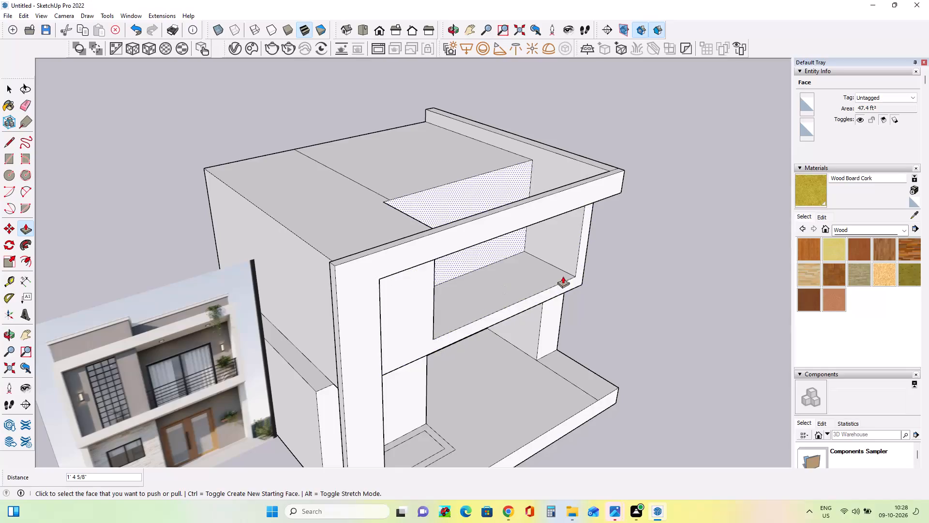
Undo the last four Push/Pull edits on the upper storey, including the one that closed the gap behind the beam.
{"action": "middle_click_drag", "start_coordinate": [544, 279], "coordinate": [287, 215]}
{"action": "middle_click_drag", "start_coordinate": [318, 256], "coordinate": [287, 347]}
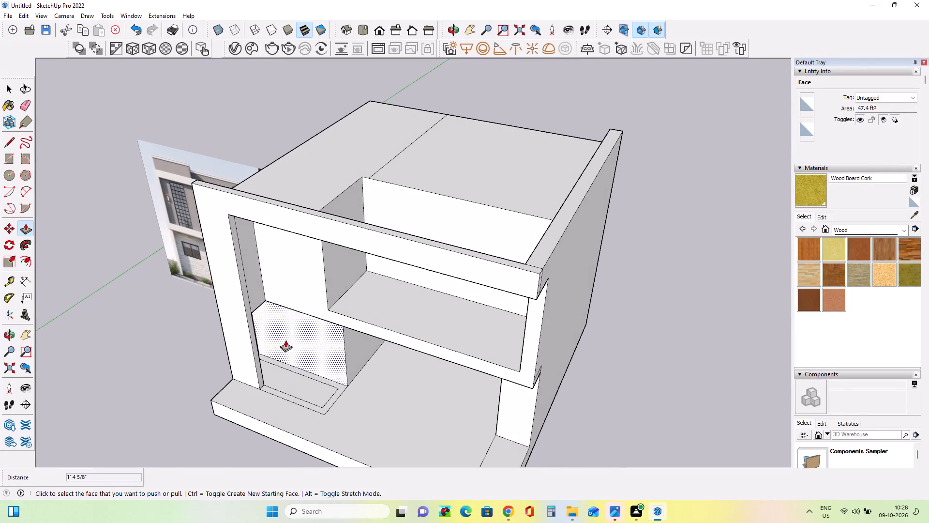
{"action": "key", "text": "ctrl+z"}
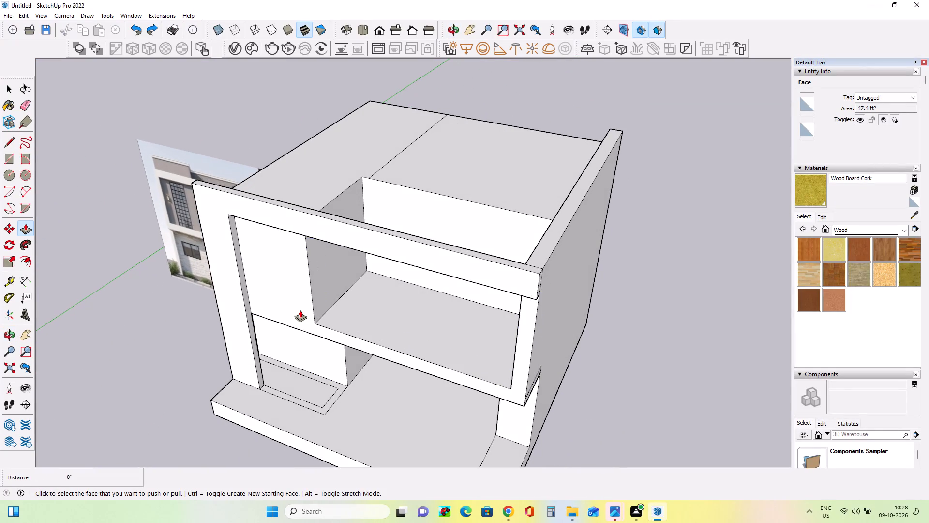
{"action": "key", "text": "ctrl+z"}
{"action": "key", "text": "ctrl+z"}
{"action": "key", "text": "ctrl+z"}
Push/Pull the upper storey's shared front face back about 8 5/8", away from the top beam.
{"action": "middle_click_drag", "start_coordinate": [342, 299], "coordinate": [133, 283]}
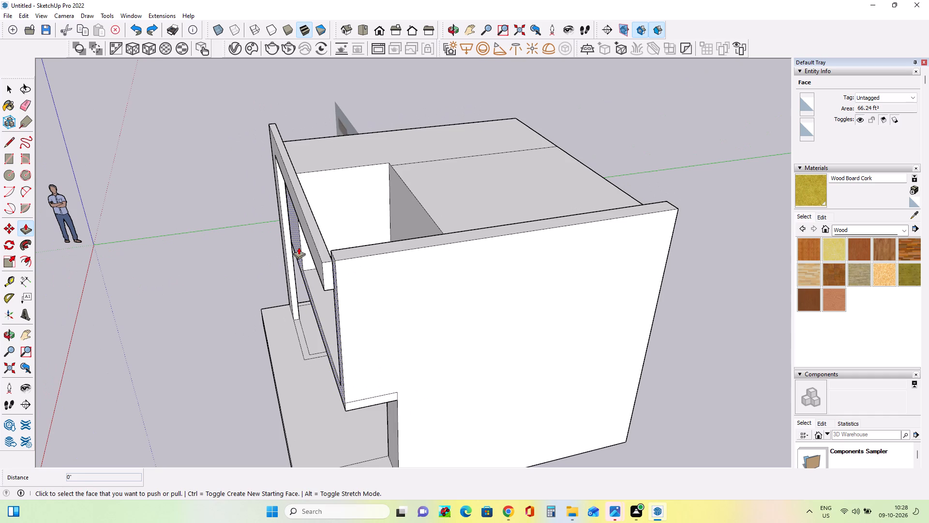
{"action": "left_click", "coordinate": [299, 247]}
{"action": "left_click", "coordinate": [310, 246]}
Examine the recessed upper storey and the gap between the top beam and right wall from several angles.
{"action": "middle_click_drag", "start_coordinate": [374, 338], "coordinate": [418, 334]}
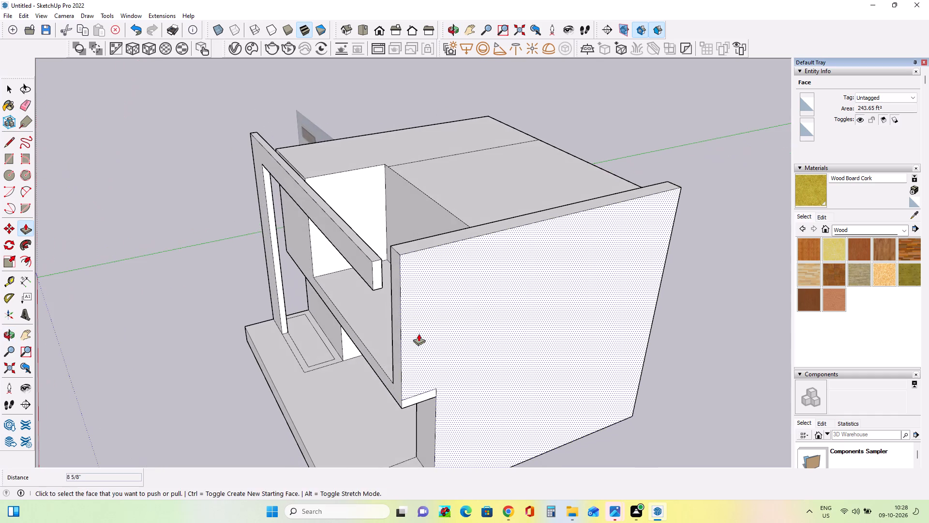
{"action": "middle_click_drag", "start_coordinate": [409, 293], "coordinate": [688, 266]}
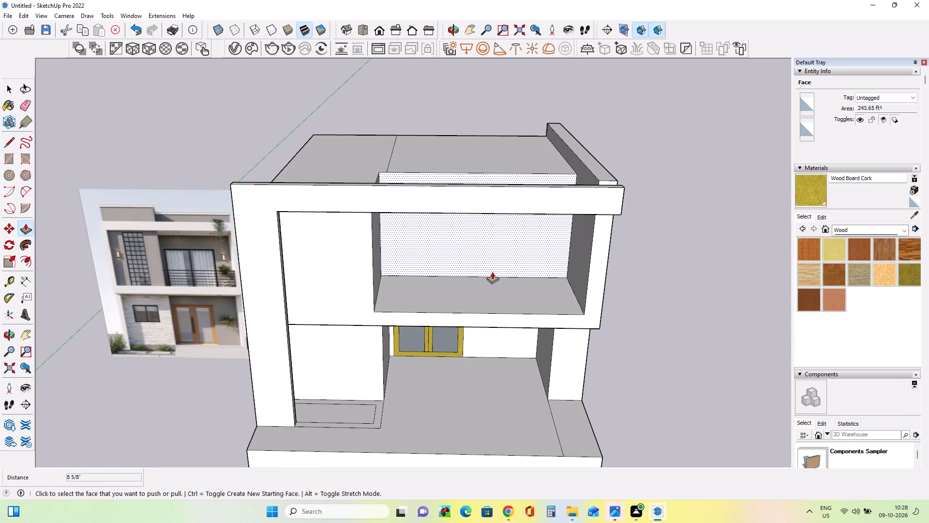
{"action": "middle_click_drag", "start_coordinate": [492, 272], "coordinate": [487, 282]}
{"action": "middle_click_drag", "start_coordinate": [531, 266], "coordinate": [355, 256]}
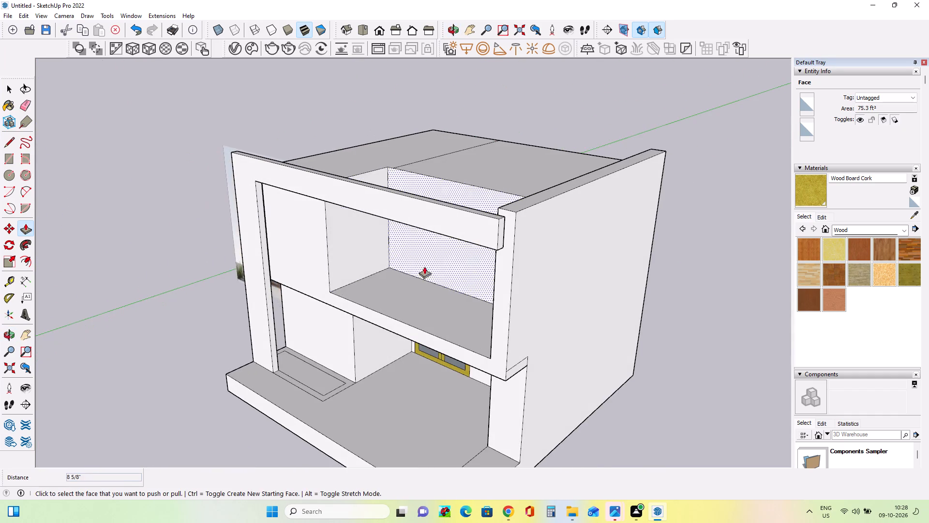
{"action": "scroll", "coordinate": [501, 276], "scroll_direction": "up", "scroll_amount": 4}
{"action": "middle_click_drag", "start_coordinate": [511, 278], "coordinate": [545, 254]}
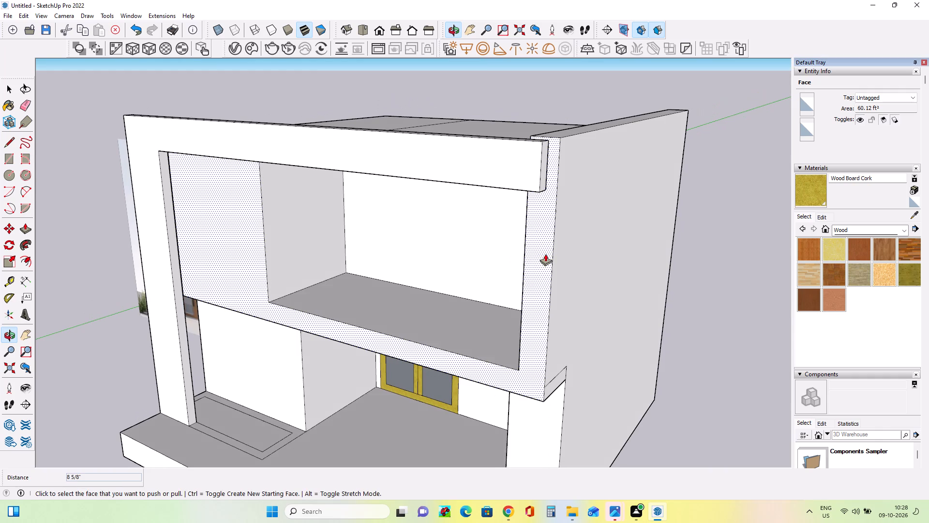
{"action": "middle_click_drag", "start_coordinate": [551, 196], "coordinate": [450, 230]}
{"action": "scroll", "coordinate": [407, 238], "scroll_direction": "up", "scroll_amount": 4}
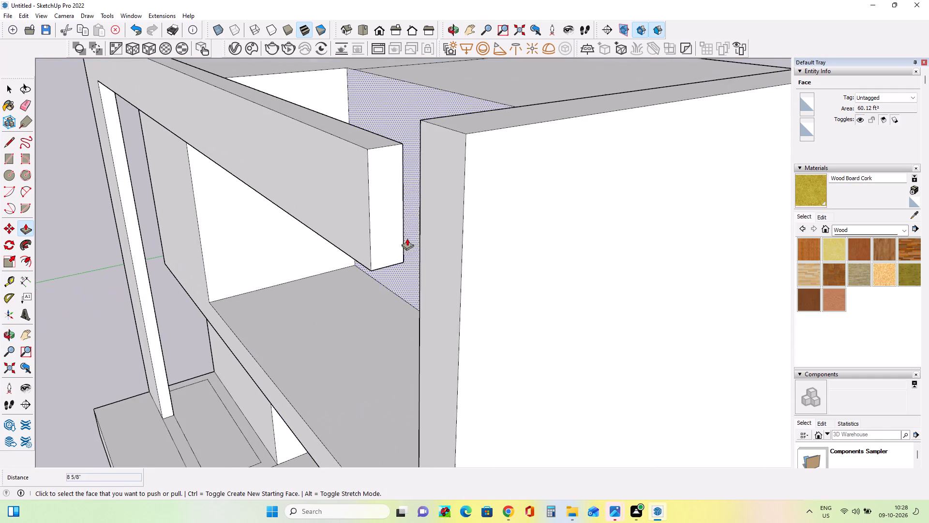
{"action": "middle_click_drag", "start_coordinate": [436, 241], "coordinate": [452, 265]}
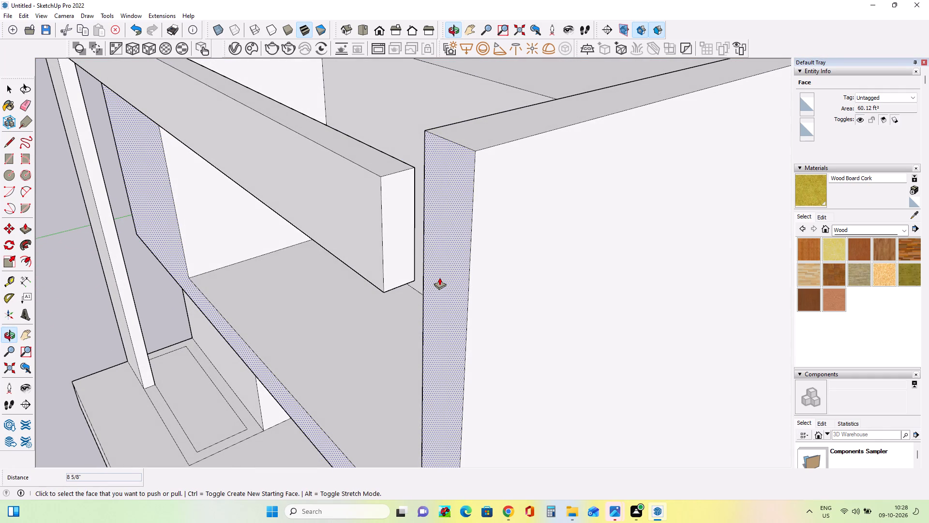
{"action": "middle_click_drag", "start_coordinate": [483, 251], "coordinate": [349, 278]}
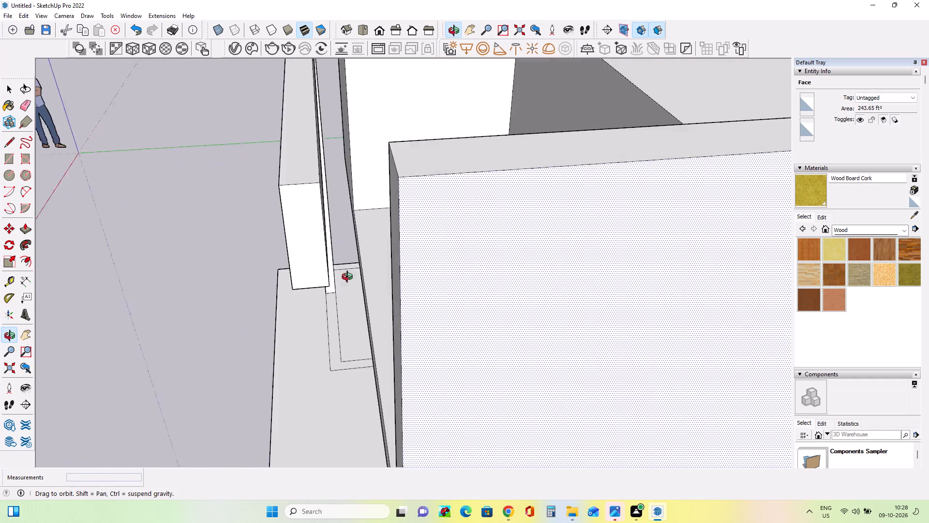
{"action": "middle_click_drag", "start_coordinate": [349, 278], "coordinate": [630, 242]}
{"action": "scroll", "coordinate": [622, 240], "scroll_direction": "down", "scroll_amount": 12}
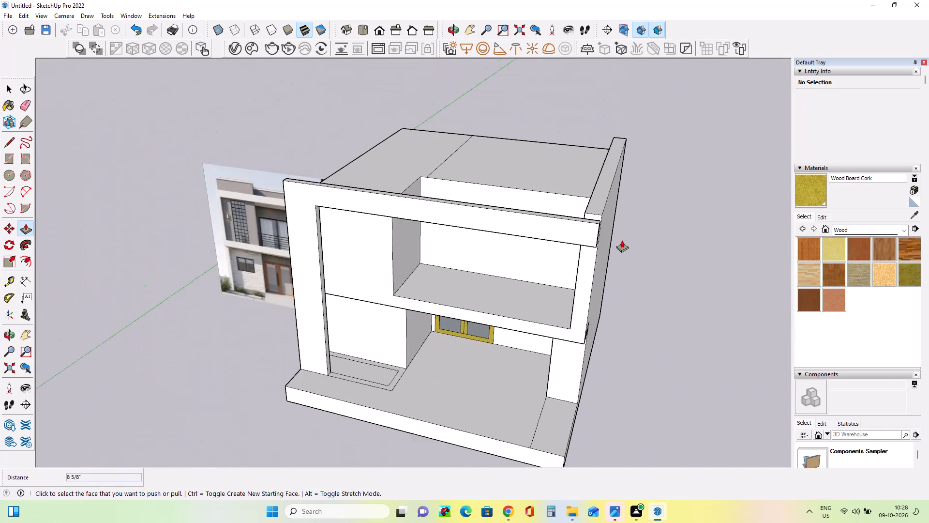
{"action": "middle_click_drag", "start_coordinate": [630, 277], "coordinate": [522, 323]}
{"action": "middle_click_drag", "start_coordinate": [451, 272], "coordinate": [692, 245]}
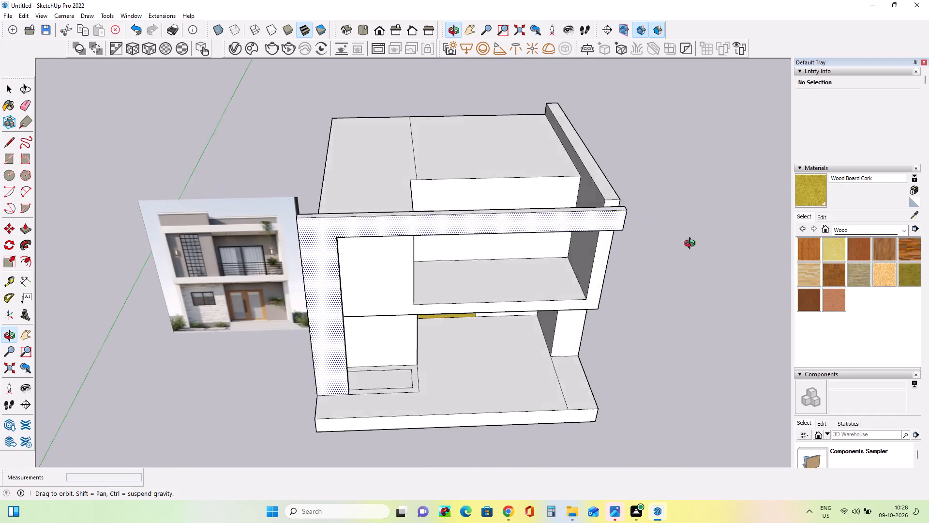
{"action": "middle_click_drag", "start_coordinate": [692, 245], "coordinate": [726, 216]}
{"action": "middle_click_drag", "start_coordinate": [420, 263], "coordinate": [348, 314]}
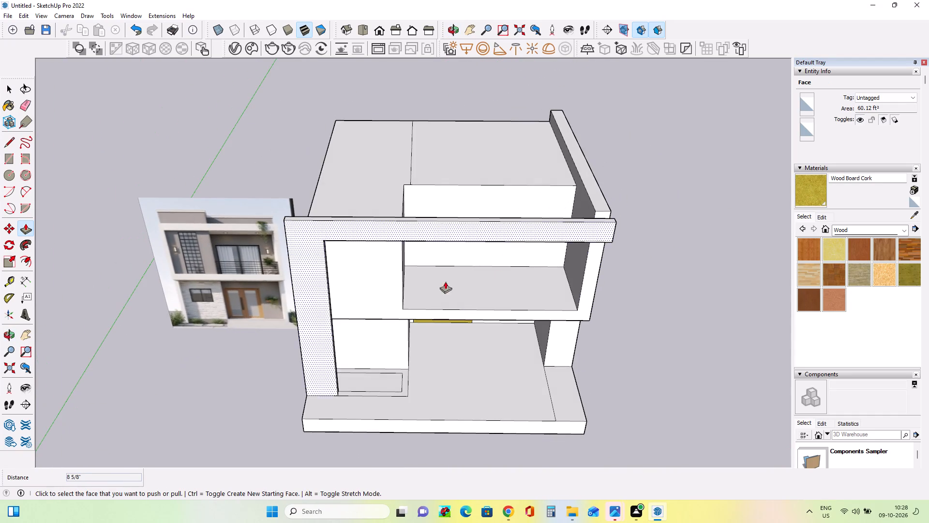
Push/Pull the back face of the top beam and left column about 10 3/16" to meet the right wall's front edge.
{"action": "middle_click_drag", "start_coordinate": [557, 261], "coordinate": [166, 282]}
{"action": "scroll", "coordinate": [345, 336], "scroll_direction": "up", "scroll_amount": 5}
{"action": "middle_click_drag", "start_coordinate": [345, 336], "coordinate": [262, 343]}
{"action": "scroll", "coordinate": [234, 283], "scroll_direction": "up", "scroll_amount": 5}
{"action": "middle_click_drag", "start_coordinate": [278, 312], "coordinate": [288, 316]}
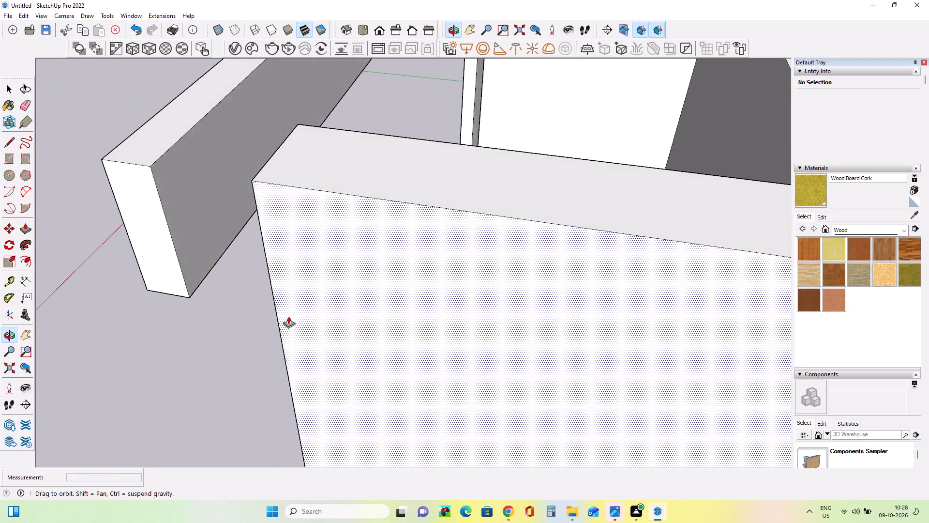
{"action": "middle_click_drag", "start_coordinate": [288, 316], "coordinate": [287, 315]}
{"action": "left_click", "coordinate": [198, 225]}
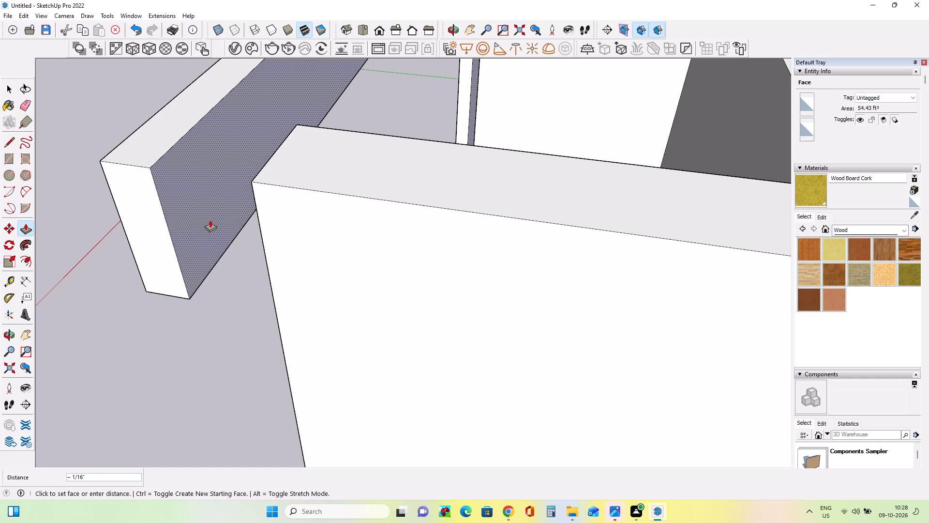
{"action": "left_click", "coordinate": [210, 220]}
{"action": "left_click", "coordinate": [197, 228]}
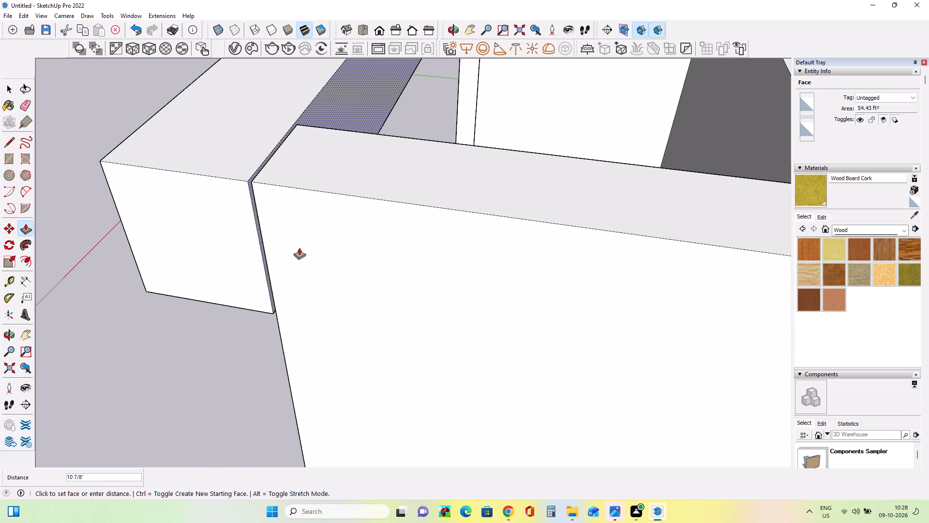
{"action": "left_click", "coordinate": [285, 246]}
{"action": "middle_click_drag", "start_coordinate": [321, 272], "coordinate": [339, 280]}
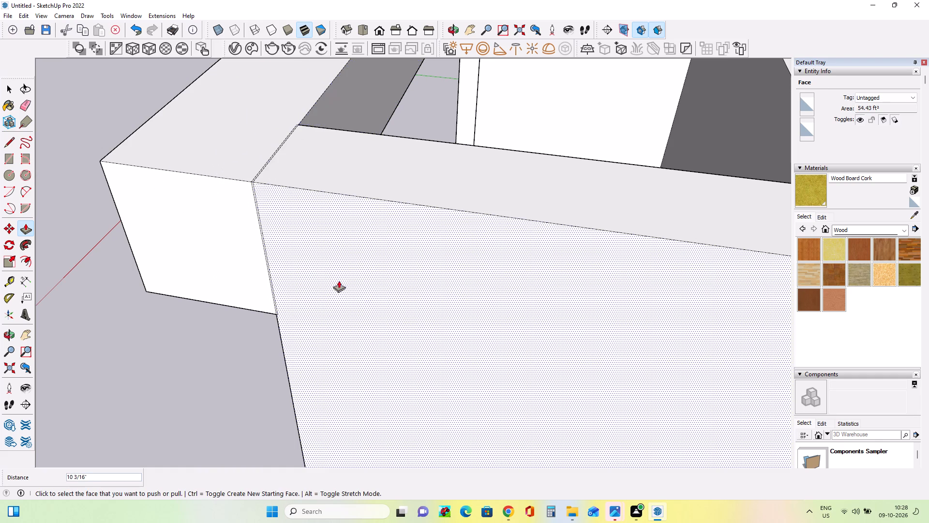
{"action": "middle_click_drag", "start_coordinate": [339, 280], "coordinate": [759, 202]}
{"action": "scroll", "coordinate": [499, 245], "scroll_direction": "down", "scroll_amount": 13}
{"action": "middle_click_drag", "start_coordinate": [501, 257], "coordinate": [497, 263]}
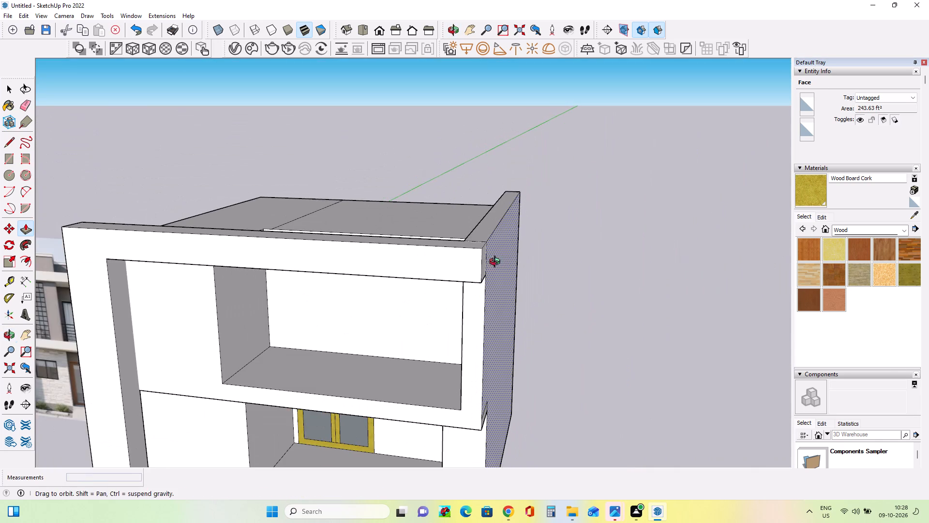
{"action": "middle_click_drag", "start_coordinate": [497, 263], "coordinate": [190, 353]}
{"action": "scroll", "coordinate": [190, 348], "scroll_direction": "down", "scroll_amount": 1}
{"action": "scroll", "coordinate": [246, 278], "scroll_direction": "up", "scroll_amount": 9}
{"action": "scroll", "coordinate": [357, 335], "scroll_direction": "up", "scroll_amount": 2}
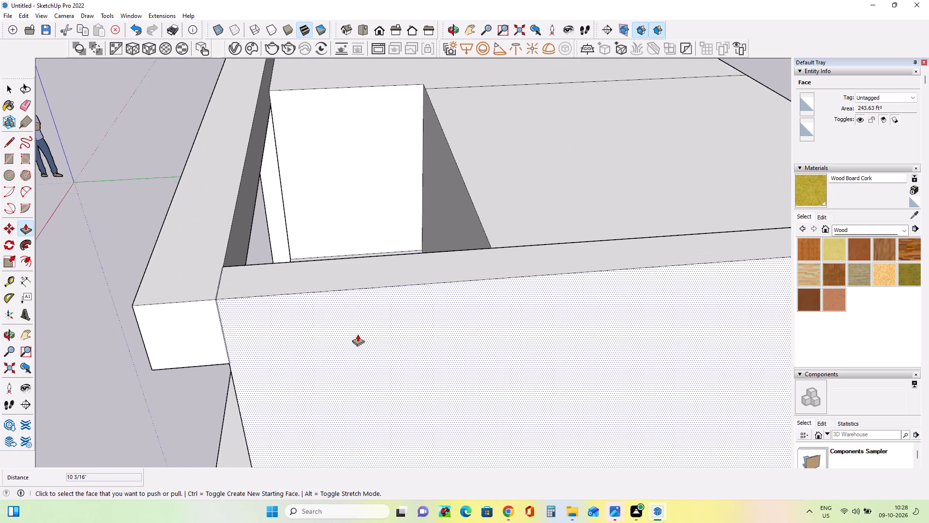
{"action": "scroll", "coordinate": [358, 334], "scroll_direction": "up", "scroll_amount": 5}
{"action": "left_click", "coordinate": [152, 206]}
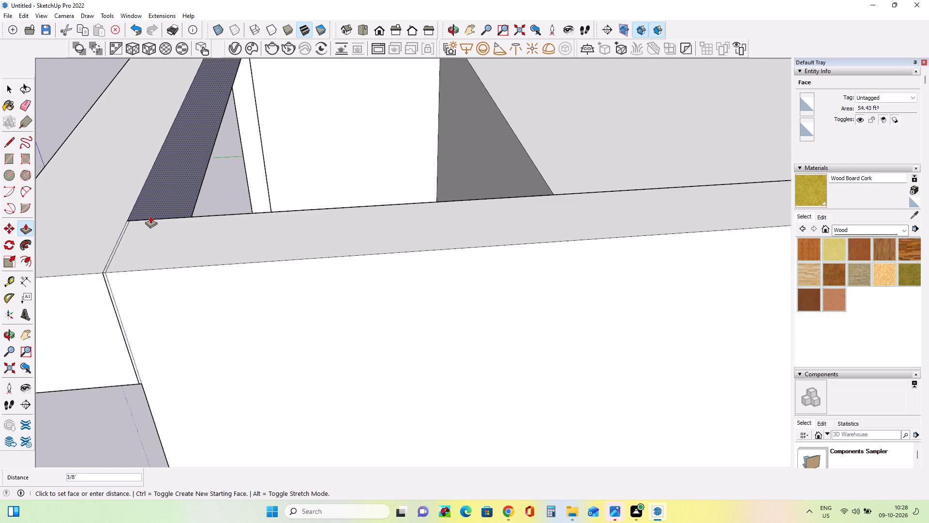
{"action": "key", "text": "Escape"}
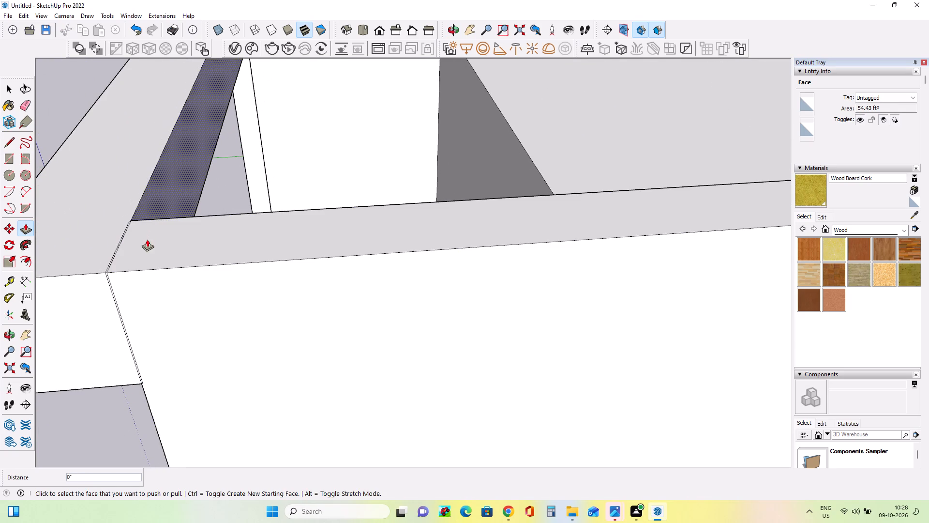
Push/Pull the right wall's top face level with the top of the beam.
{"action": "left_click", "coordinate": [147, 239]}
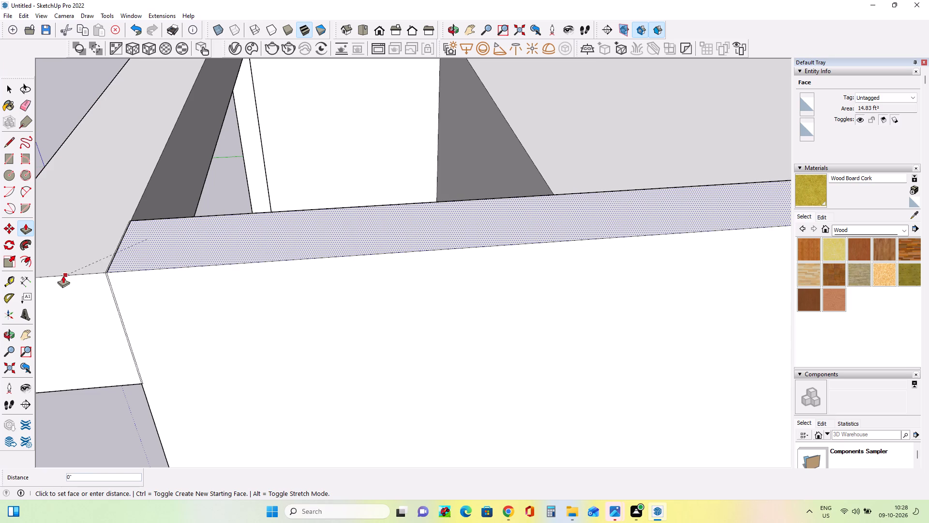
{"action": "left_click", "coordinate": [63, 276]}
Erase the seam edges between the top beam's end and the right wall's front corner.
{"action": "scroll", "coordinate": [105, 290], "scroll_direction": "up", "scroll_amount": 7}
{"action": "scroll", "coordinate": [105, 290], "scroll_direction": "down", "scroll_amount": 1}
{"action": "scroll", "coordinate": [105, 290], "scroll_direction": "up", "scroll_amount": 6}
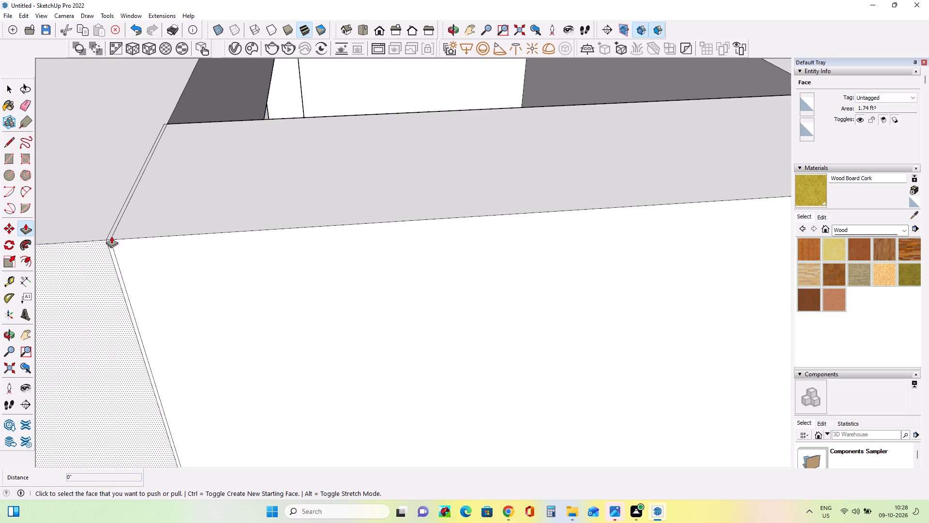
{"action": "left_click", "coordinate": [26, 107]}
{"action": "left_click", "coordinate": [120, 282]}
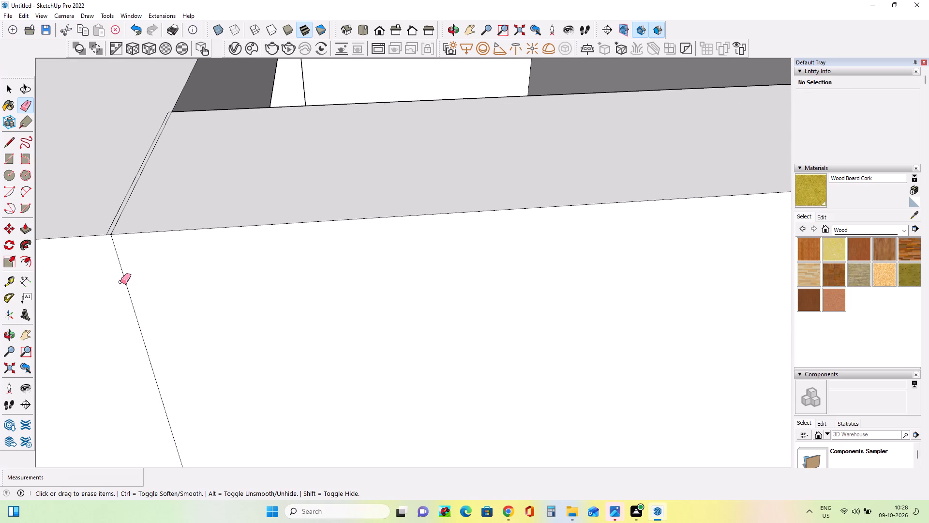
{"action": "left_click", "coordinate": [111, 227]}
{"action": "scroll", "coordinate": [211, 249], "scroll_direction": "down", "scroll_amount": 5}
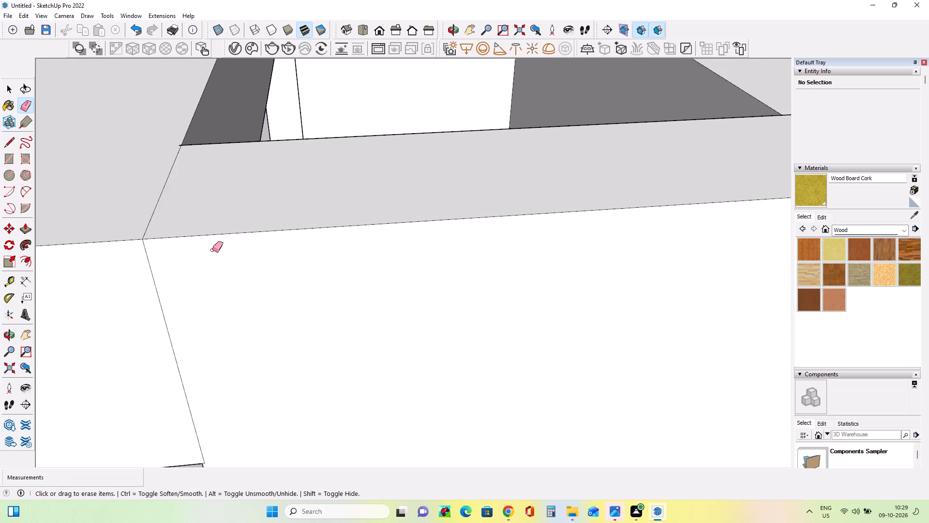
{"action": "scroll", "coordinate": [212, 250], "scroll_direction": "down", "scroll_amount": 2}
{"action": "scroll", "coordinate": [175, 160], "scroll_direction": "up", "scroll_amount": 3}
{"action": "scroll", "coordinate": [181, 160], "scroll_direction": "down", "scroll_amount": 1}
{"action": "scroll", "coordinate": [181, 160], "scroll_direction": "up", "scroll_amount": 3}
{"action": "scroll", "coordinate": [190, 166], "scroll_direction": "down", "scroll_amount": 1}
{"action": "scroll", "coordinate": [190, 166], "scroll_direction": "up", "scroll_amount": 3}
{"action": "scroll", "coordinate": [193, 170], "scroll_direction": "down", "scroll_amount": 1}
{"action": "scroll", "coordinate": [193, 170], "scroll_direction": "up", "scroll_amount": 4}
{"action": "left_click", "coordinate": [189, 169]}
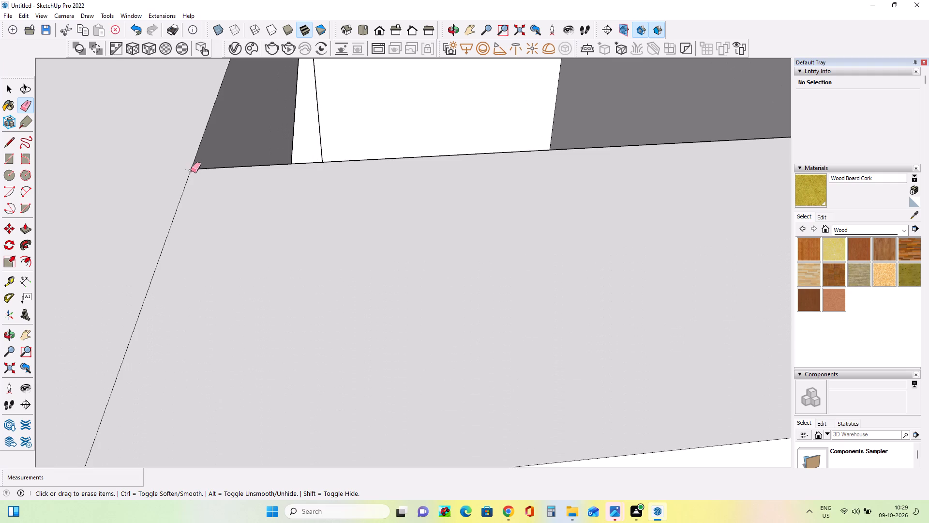
Examine the beam-to-wall corner and the whole façade from the side and the front.
{"action": "scroll", "coordinate": [297, 197], "scroll_direction": "down", "scroll_amount": 14}
{"action": "scroll", "coordinate": [299, 202], "scroll_direction": "up", "scroll_amount": 1}
{"action": "scroll", "coordinate": [299, 202], "scroll_direction": "down", "scroll_amount": 1}
{"action": "scroll", "coordinate": [299, 202], "scroll_direction": "up", "scroll_amount": 1}
{"action": "scroll", "coordinate": [299, 202], "scroll_direction": "down", "scroll_amount": 5}
{"action": "scroll", "coordinate": [299, 204], "scroll_direction": "up", "scroll_amount": 1}
{"action": "scroll", "coordinate": [299, 205], "scroll_direction": "down", "scroll_amount": 3}
{"action": "scroll", "coordinate": [299, 205], "scroll_direction": "up", "scroll_amount": 1}
{"action": "scroll", "coordinate": [299, 205], "scroll_direction": "down", "scroll_amount": 2}
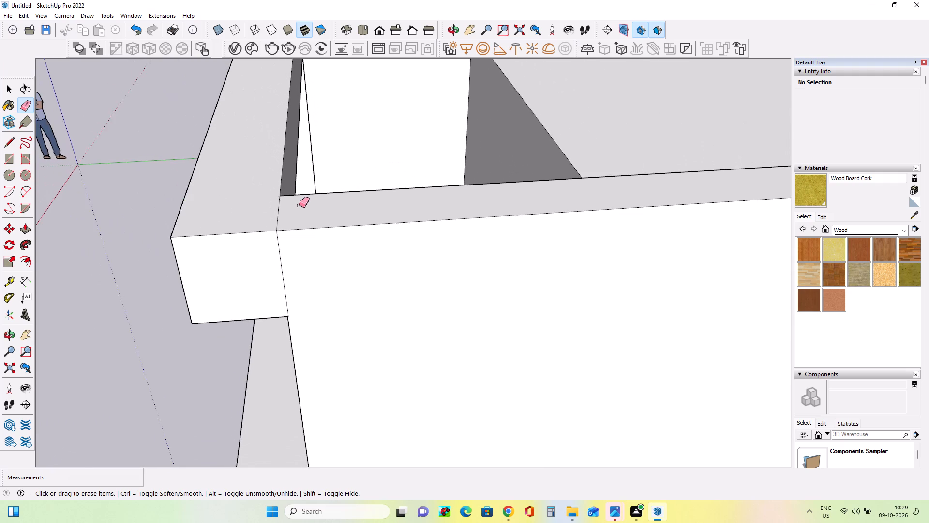
{"action": "scroll", "coordinate": [299, 205], "scroll_direction": "down", "scroll_amount": 18}
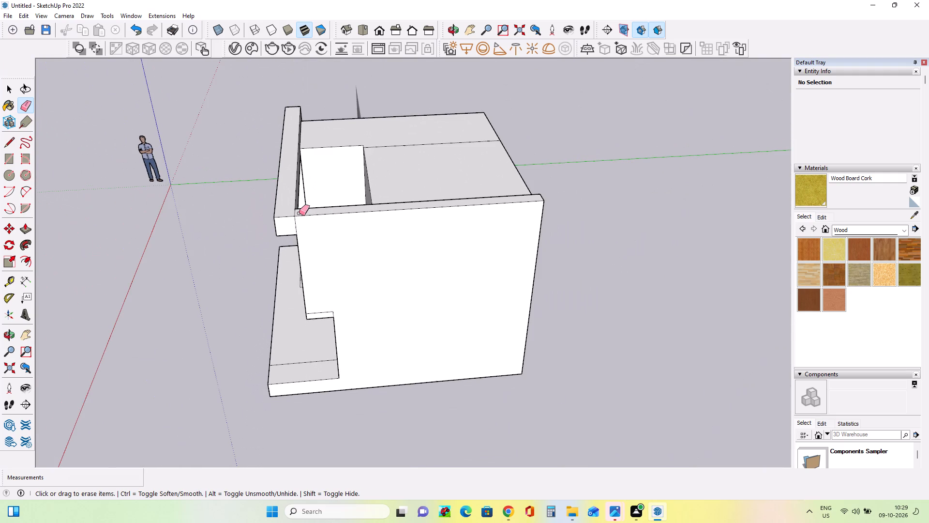
{"action": "scroll", "coordinate": [299, 213], "scroll_direction": "down", "scroll_amount": 17}
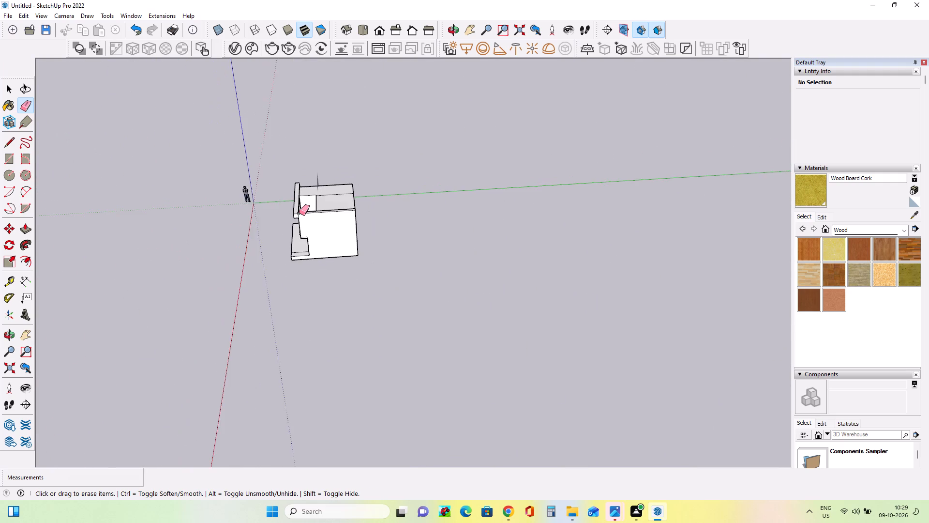
{"action": "scroll", "coordinate": [299, 213], "scroll_direction": "down", "scroll_amount": 10}
{"action": "scroll", "coordinate": [281, 224], "scroll_direction": "up", "scroll_amount": 14}
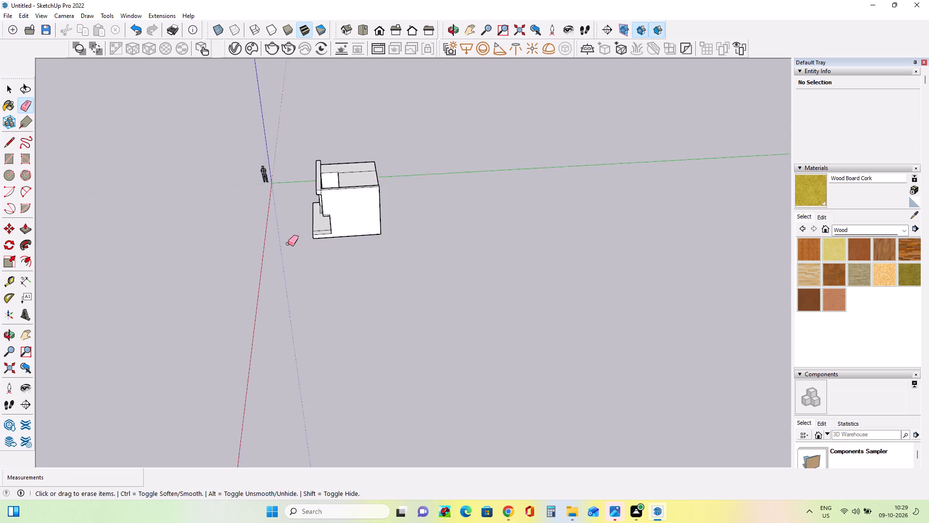
{"action": "scroll", "coordinate": [288, 244], "scroll_direction": "up", "scroll_amount": 2}
{"action": "middle_click_drag", "start_coordinate": [313, 241], "coordinate": [666, 161]}
{"action": "scroll", "coordinate": [334, 185], "scroll_direction": "up", "scroll_amount": 9}
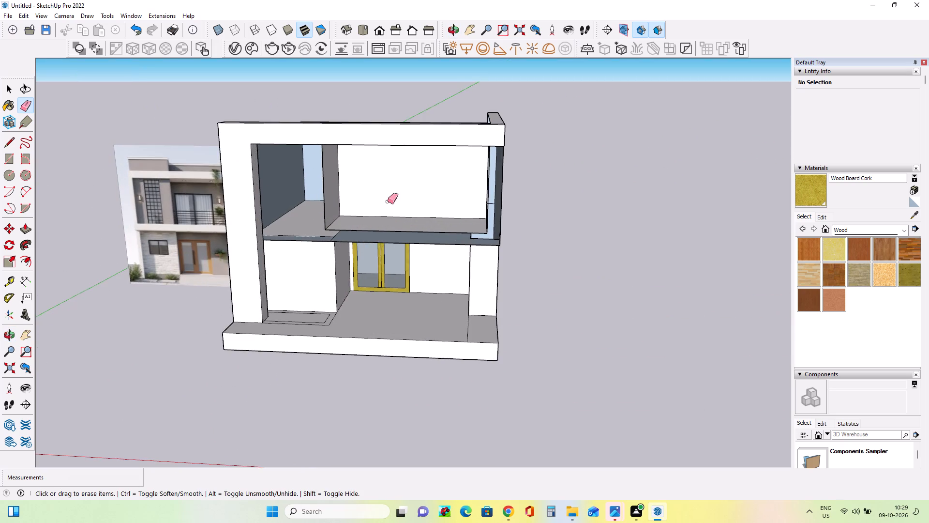
{"action": "middle_click_drag", "start_coordinate": [391, 208], "coordinate": [403, 252]}
Undo the seam erasures and the preceding Push/Pull edits, including the one that thickened the top beam and left column.
{"action": "key", "text": "ctrl+z"}
{"action": "key", "text": "ctrl+z"}
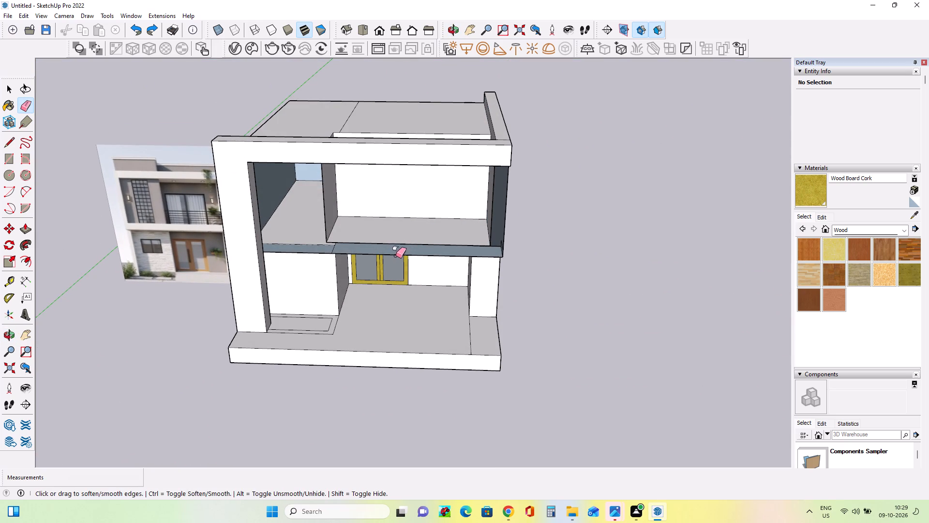
{"action": "key", "text": "ctrl+z"}
{"action": "middle_click_drag", "start_coordinate": [453, 228], "coordinate": [285, 286]}
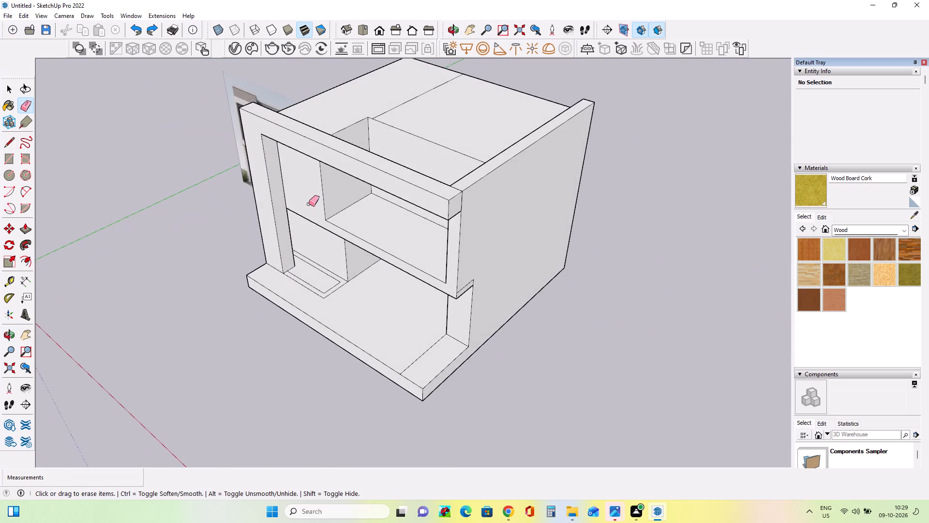
{"action": "scroll", "coordinate": [309, 204], "scroll_direction": "up", "scroll_amount": 1}
{"action": "key", "text": "ctrl+z"}
{"action": "key", "text": "ctrl+z"}
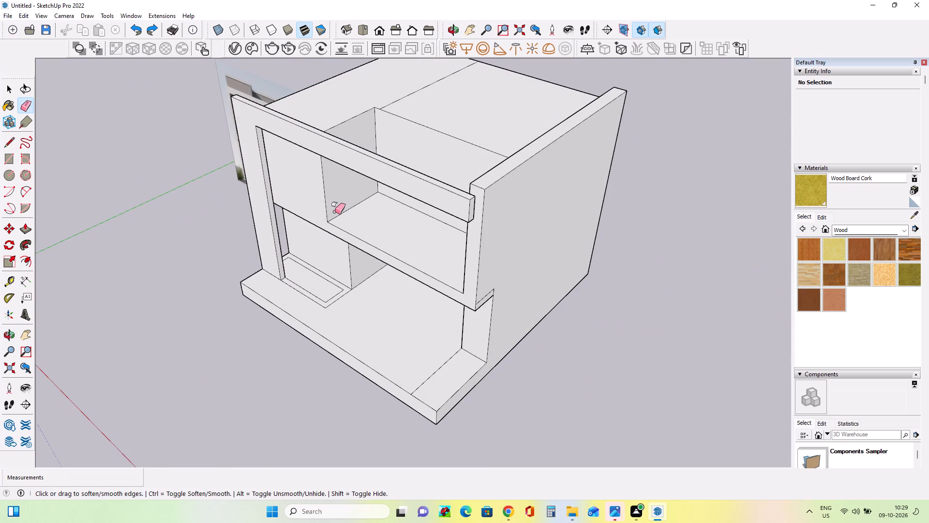
{"action": "key", "text": "ctrl+z"}
Examine the gap between the top beam's right end and the right wall from above, in front and below.
{"action": "middle_click_drag", "start_coordinate": [347, 227], "coordinate": [256, 237]}
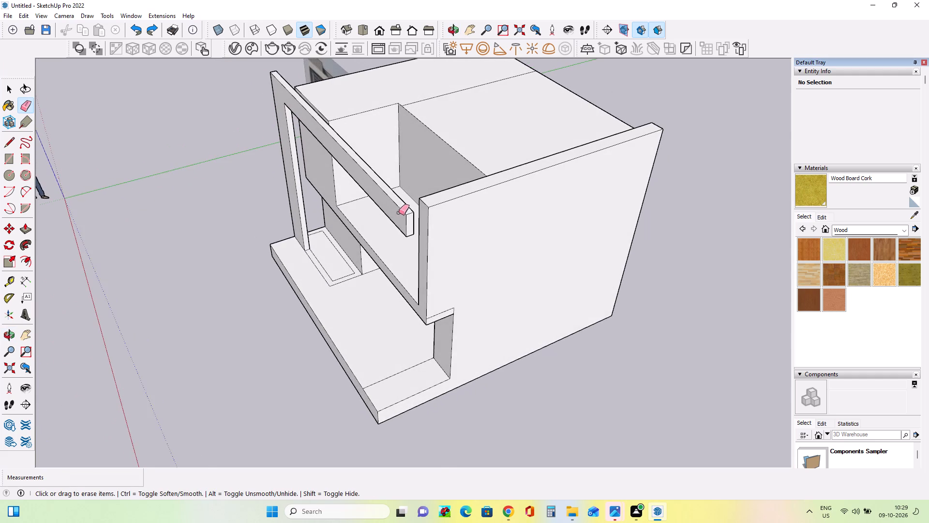
{"action": "scroll", "coordinate": [401, 212], "scroll_direction": "up", "scroll_amount": 4}
{"action": "middle_click_drag", "start_coordinate": [417, 233], "coordinate": [376, 237]}
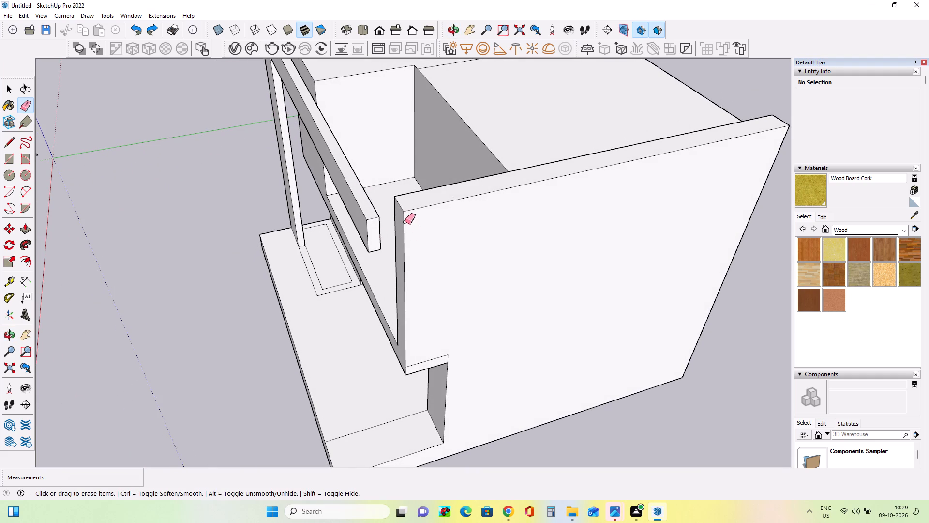
{"action": "middle_click_drag", "start_coordinate": [405, 222], "coordinate": [407, 231]}
{"action": "scroll", "coordinate": [407, 228], "scroll_direction": "down", "scroll_amount": 3}
{"action": "middle_click_drag", "start_coordinate": [401, 228], "coordinate": [366, 239]}
{"action": "middle_click_drag", "start_coordinate": [369, 234], "coordinate": [660, 129]}
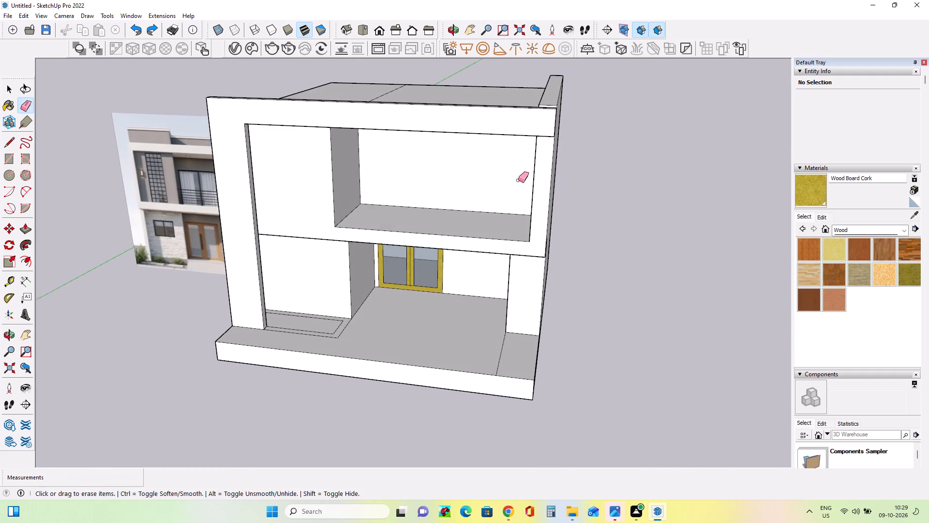
{"action": "middle_click_drag", "start_coordinate": [518, 180], "coordinate": [386, 201]}
{"action": "middle_click_drag", "start_coordinate": [491, 235], "coordinate": [464, 243]}
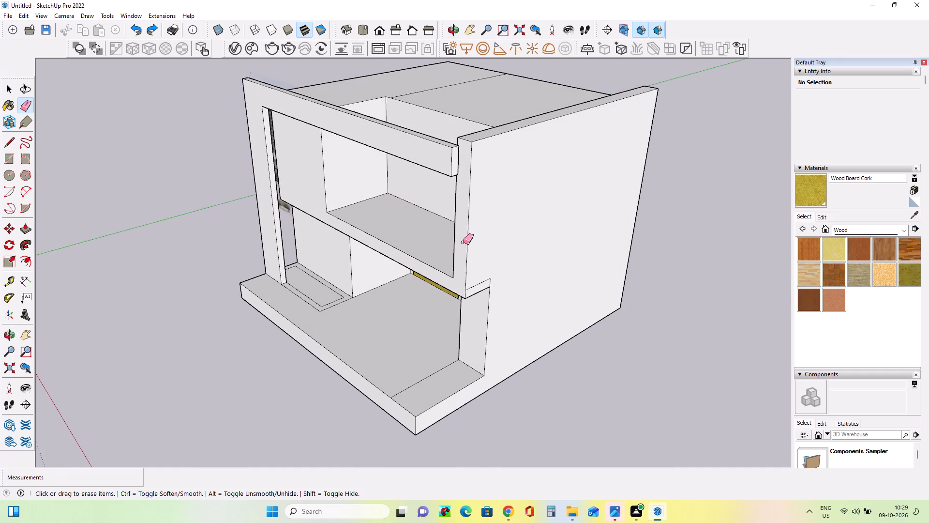
{"action": "middle_click_drag", "start_coordinate": [477, 212], "coordinate": [510, 101]}
{"action": "scroll", "coordinate": [478, 77], "scroll_direction": "up", "scroll_amount": 2}
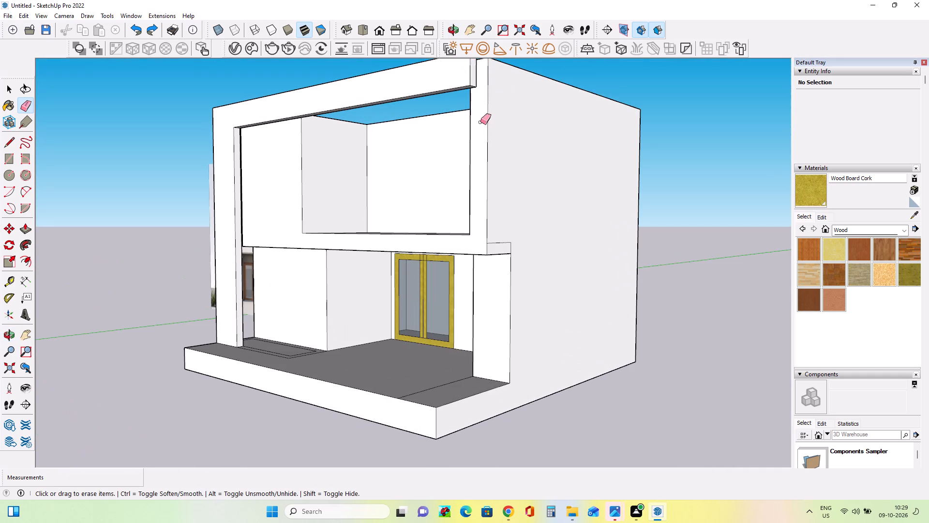
{"action": "left_click", "coordinate": [24, 339]}
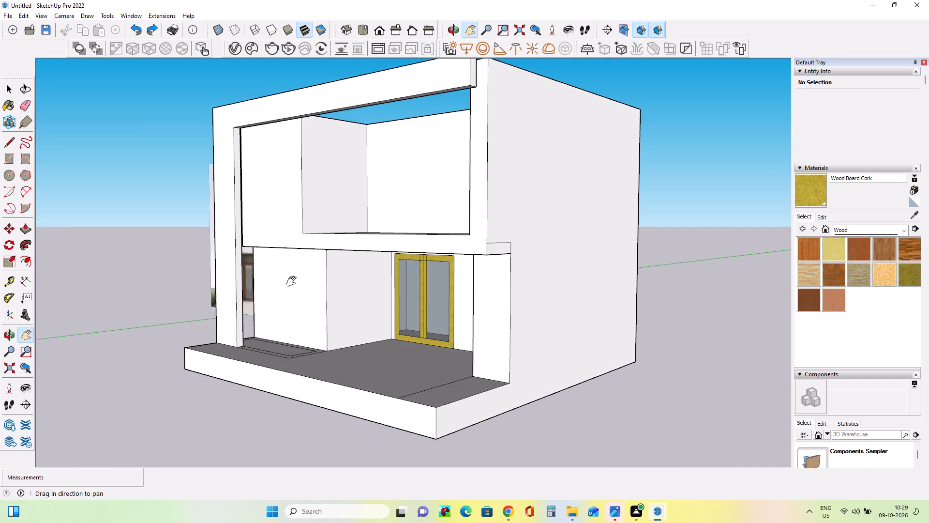
{"action": "left_click_drag", "start_coordinate": [293, 282], "coordinate": [303, 374]}
{"action": "middle_click_drag", "start_coordinate": [451, 337], "coordinate": [449, 256]}
{"action": "scroll", "coordinate": [469, 122], "scroll_direction": "up", "scroll_amount": 4}
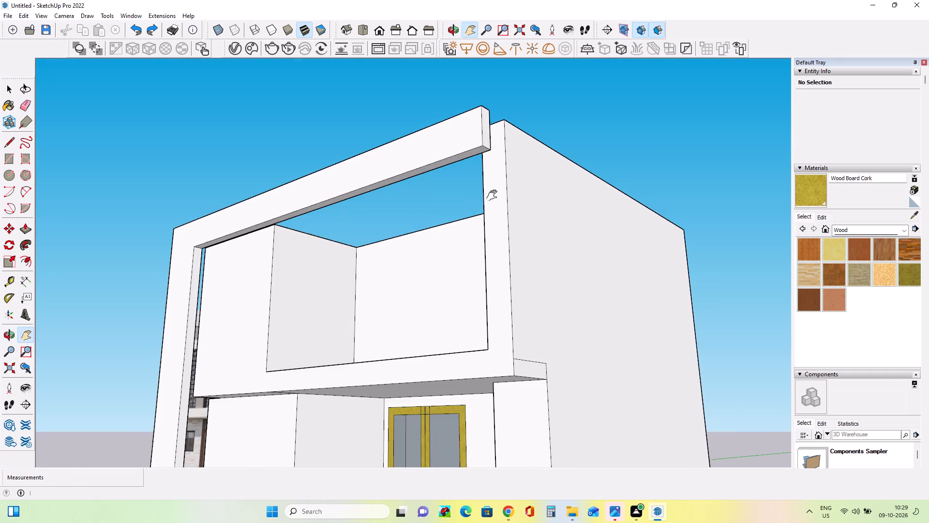
{"action": "scroll", "coordinate": [495, 201], "scroll_direction": "up", "scroll_amount": 1}
{"action": "middle_click_drag", "start_coordinate": [495, 201], "coordinate": [429, 194]}
{"action": "scroll", "coordinate": [429, 194], "scroll_direction": "up", "scroll_amount": 1}
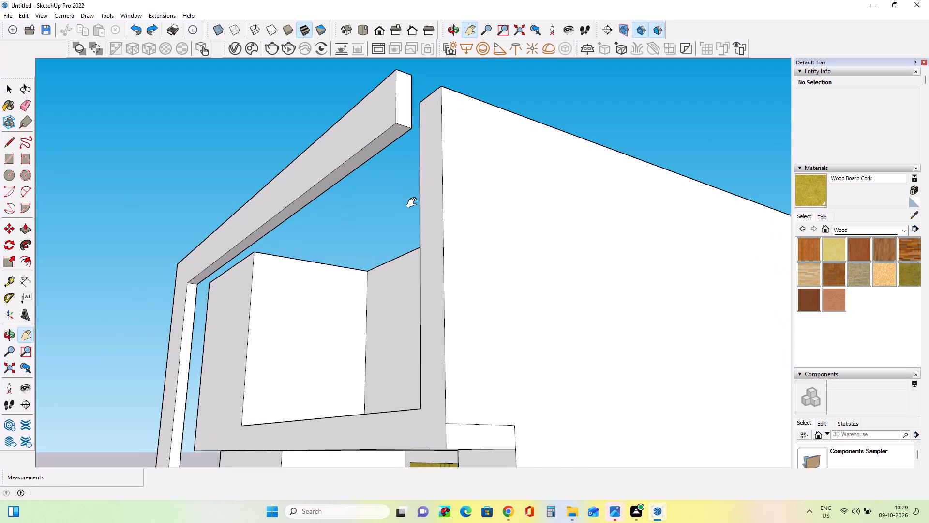
Draw a rectangle about 1' 4 7/16" by 10 1/8" on the back face of the top beam at its right end.
{"action": "middle_click_drag", "start_coordinate": [481, 203], "coordinate": [240, 335]}
{"action": "scroll", "coordinate": [186, 254], "scroll_direction": "up", "scroll_amount": 8}
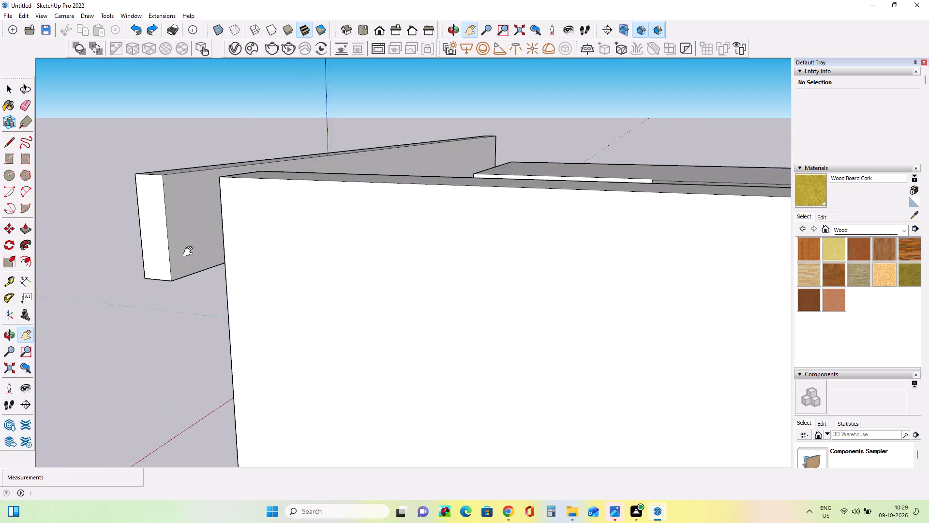
{"action": "scroll", "coordinate": [190, 252], "scroll_direction": "up", "scroll_amount": 1}
{"action": "left_click", "coordinate": [10, 162]}
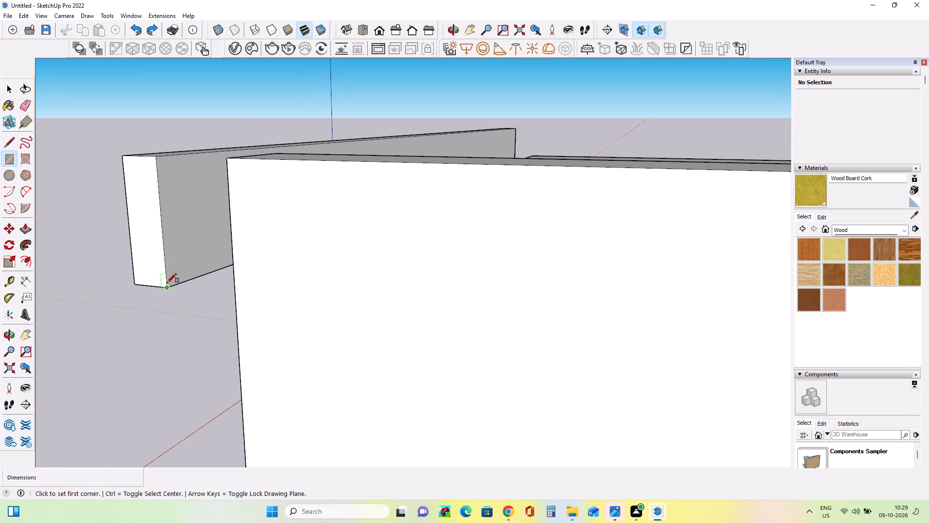
{"action": "left_click", "coordinate": [168, 285]}
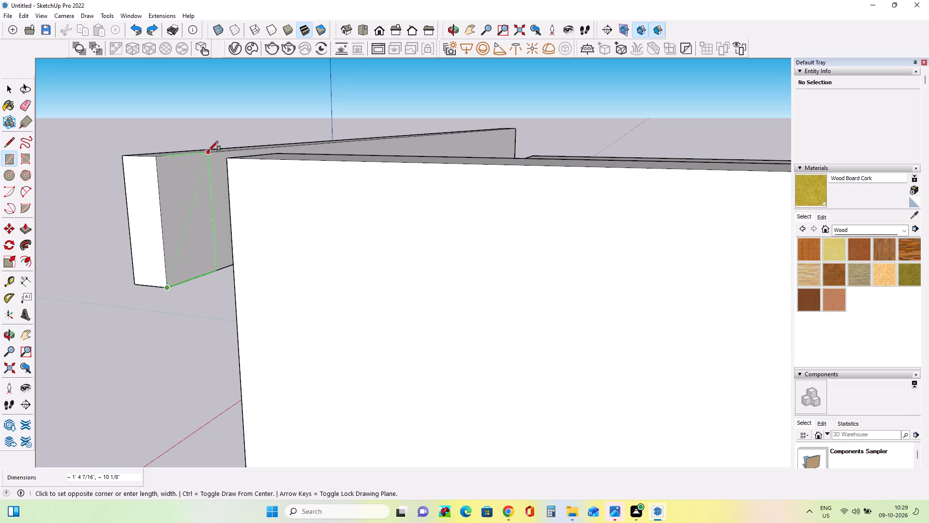
{"action": "left_click", "coordinate": [209, 151]}
Push/Pull the rectangle behind the beam's right end about 9 3/4" toward the right wall.
{"action": "left_click", "coordinate": [24, 233]}
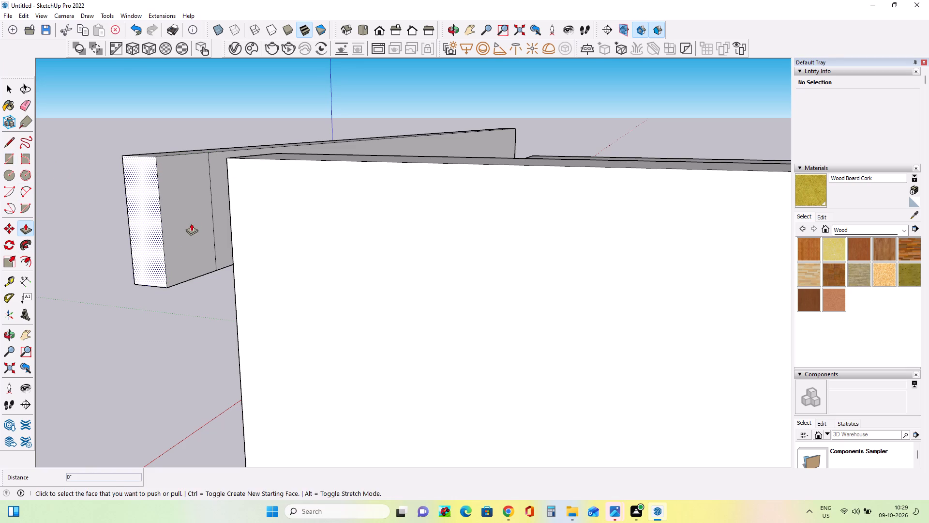
{"action": "left_click", "coordinate": [190, 225]}
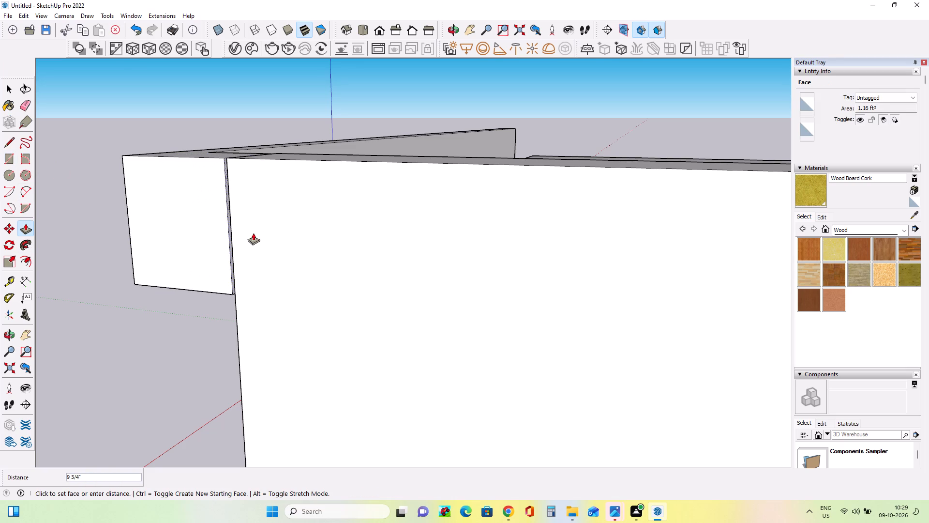
{"action": "left_click", "coordinate": [253, 233]}
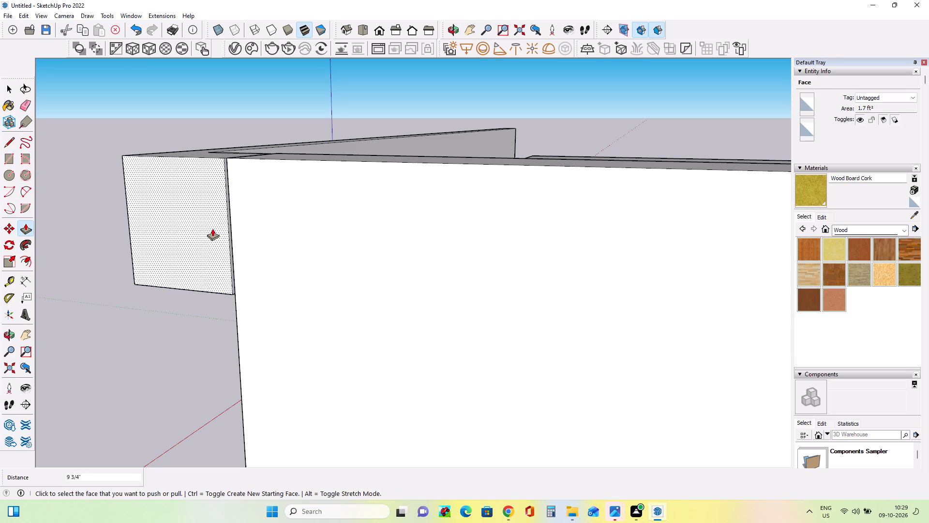
{"action": "key", "text": "Escape"}
Push/Pull the right wall's outer side face about 1 3/4", referencing the end face of the top beam.
{"action": "left_click", "coordinate": [253, 227]}
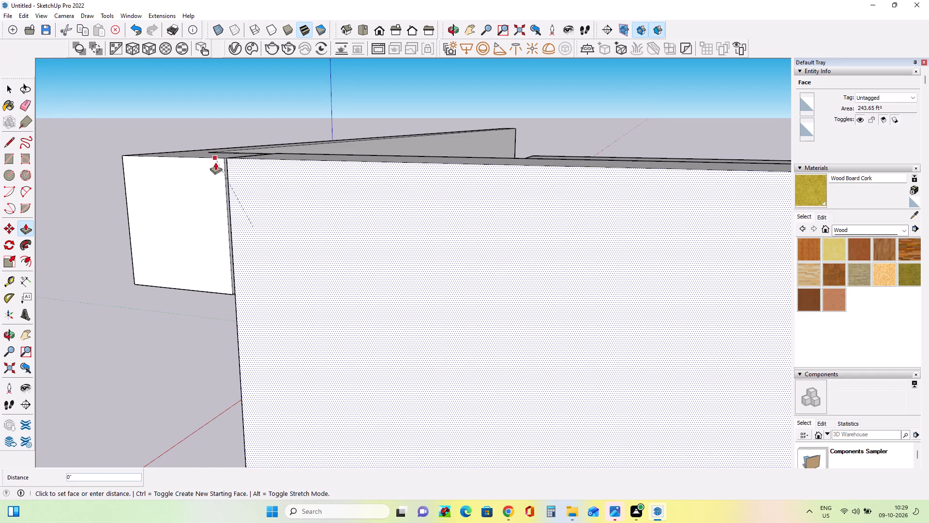
{"action": "left_click", "coordinate": [195, 157]}
{"action": "scroll", "coordinate": [233, 216], "scroll_direction": "up", "scroll_amount": 9}
{"action": "middle_click_drag", "start_coordinate": [248, 246], "coordinate": [347, 241]}
{"action": "left_click", "coordinate": [318, 304]}
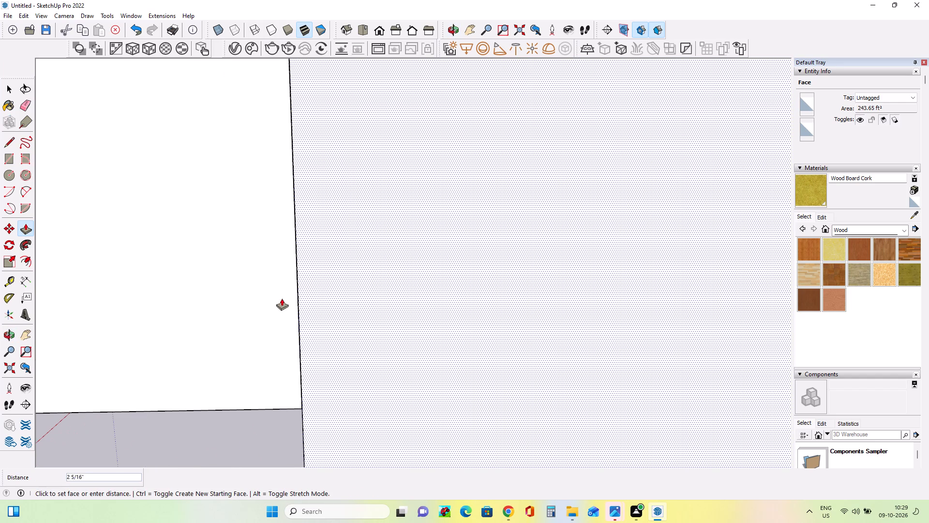
{"action": "left_click", "coordinate": [281, 294]}
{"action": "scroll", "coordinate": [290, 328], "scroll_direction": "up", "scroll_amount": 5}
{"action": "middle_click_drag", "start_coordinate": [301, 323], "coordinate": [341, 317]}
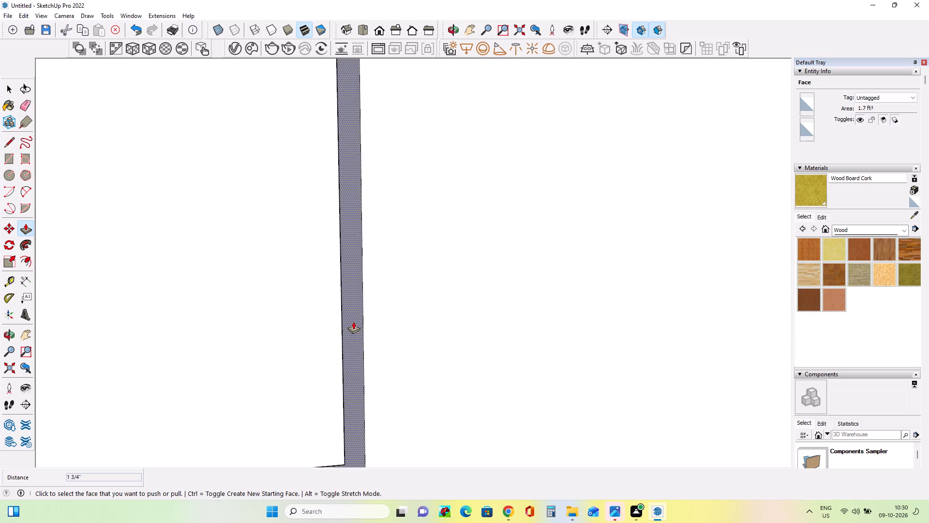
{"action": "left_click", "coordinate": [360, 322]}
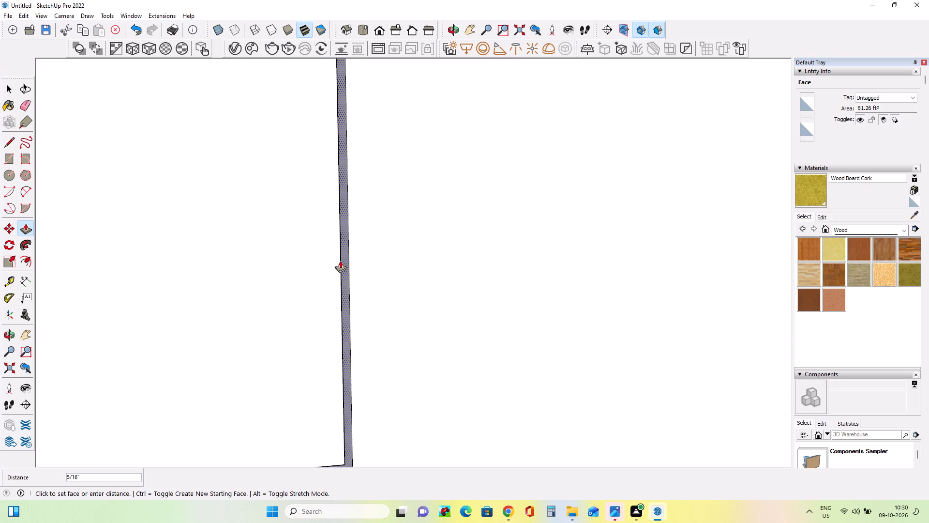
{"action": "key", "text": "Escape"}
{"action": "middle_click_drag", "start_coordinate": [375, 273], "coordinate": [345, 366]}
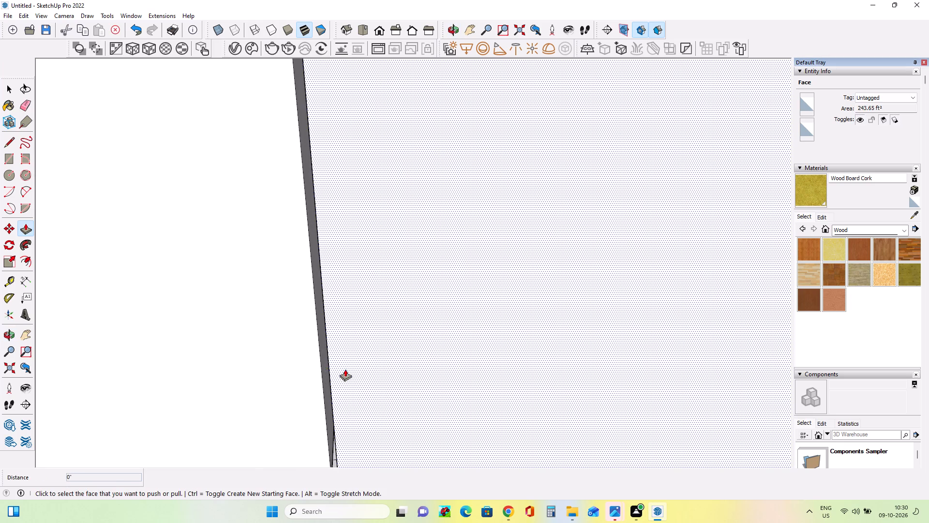
Push/Pull the end face of the block behind the top beam about 3/8" to meet the right wall.
{"action": "scroll", "coordinate": [358, 205], "scroll_direction": "down", "scroll_amount": 14}
{"action": "scroll", "coordinate": [377, 248], "scroll_direction": "down", "scroll_amount": 4}
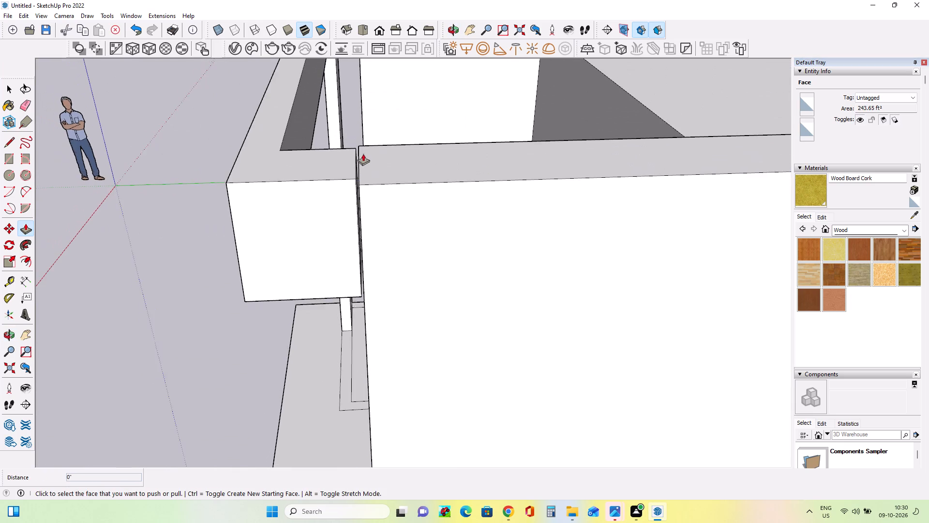
{"action": "scroll", "coordinate": [363, 154], "scroll_direction": "up", "scroll_amount": 13}
{"action": "left_click", "coordinate": [345, 198]}
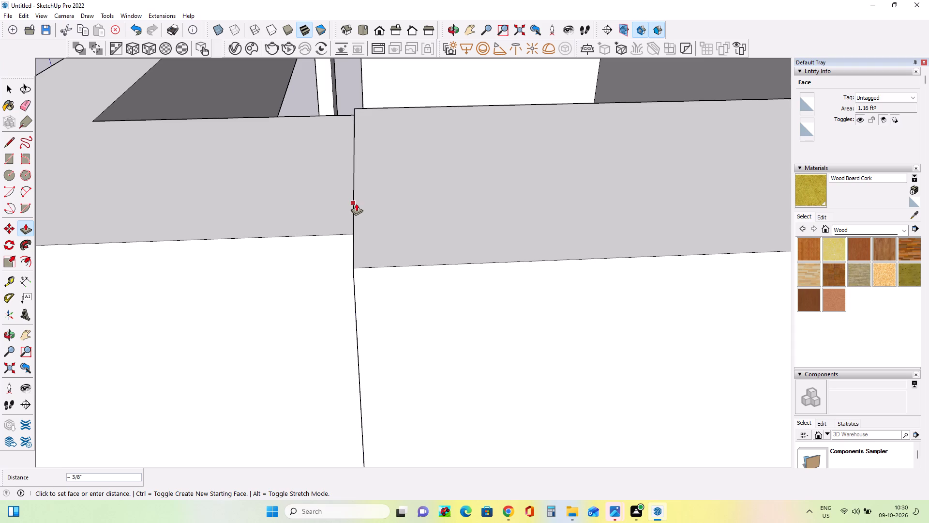
{"action": "left_click", "coordinate": [356, 203]}
Push/Pull the top beam's end face outward about 1 3/4", flush with the right wall's outer side face.
{"action": "middle_click_drag", "start_coordinate": [335, 338], "coordinate": [388, 295]}
{"action": "left_click", "coordinate": [385, 286]}
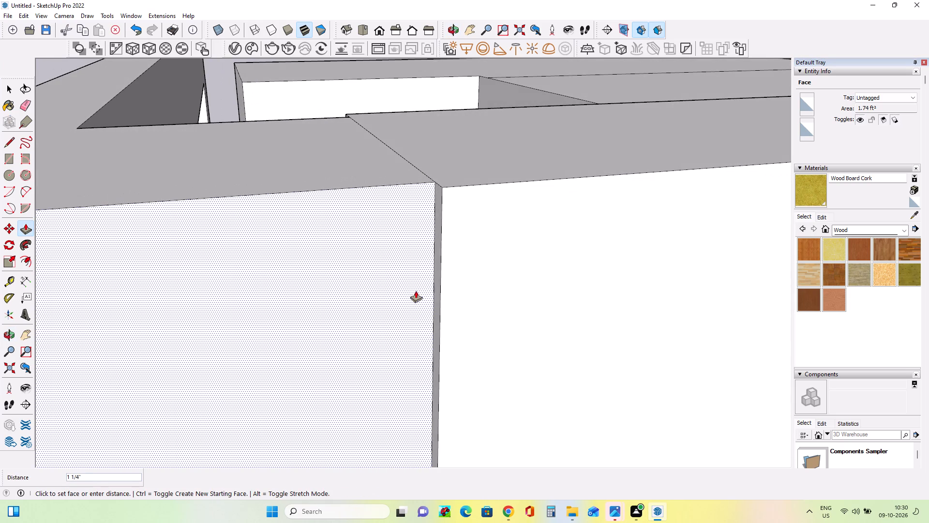
{"action": "left_click", "coordinate": [465, 246]}
Push/Pull the inner side face of the block behind the beam about 7/8", flush with the right wall's inner face.
{"action": "scroll", "coordinate": [461, 245], "scroll_direction": "down", "scroll_amount": 16}
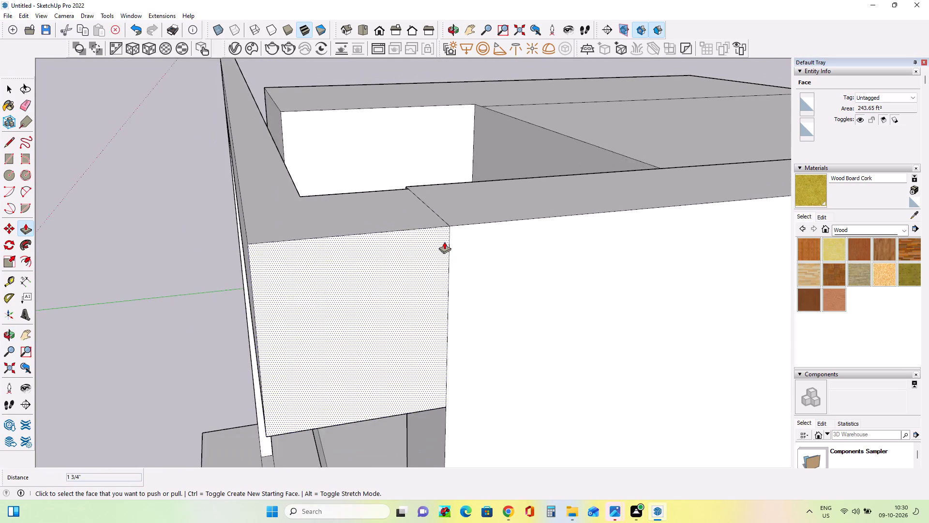
{"action": "scroll", "coordinate": [444, 242], "scroll_direction": "down", "scroll_amount": 12}
{"action": "scroll", "coordinate": [442, 241], "scroll_direction": "up", "scroll_amount": 1}
{"action": "scroll", "coordinate": [440, 241], "scroll_direction": "down", "scroll_amount": 5}
{"action": "middle_click_drag", "start_coordinate": [348, 270], "coordinate": [573, 251]}
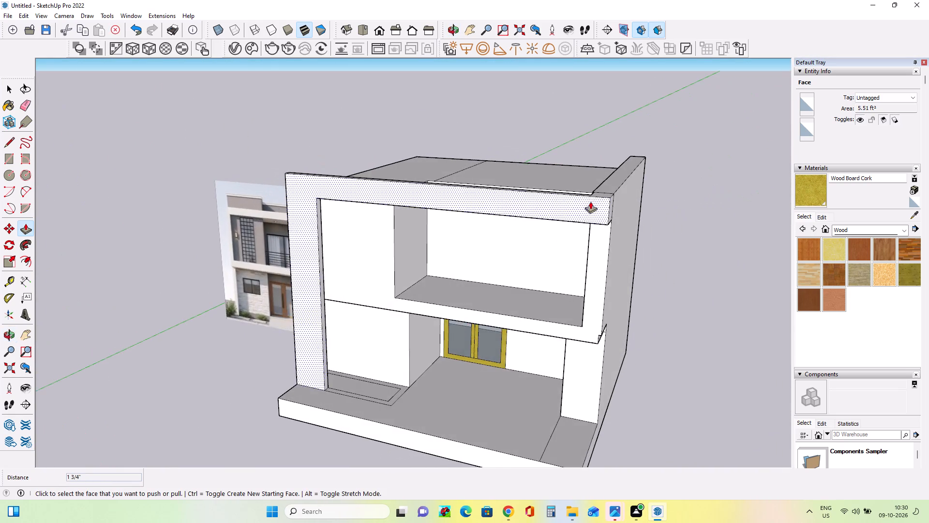
{"action": "scroll", "coordinate": [595, 195], "scroll_direction": "up", "scroll_amount": 8}
{"action": "middle_click_drag", "start_coordinate": [547, 223], "coordinate": [583, 305]}
{"action": "scroll", "coordinate": [606, 261], "scroll_direction": "up", "scroll_amount": 5}
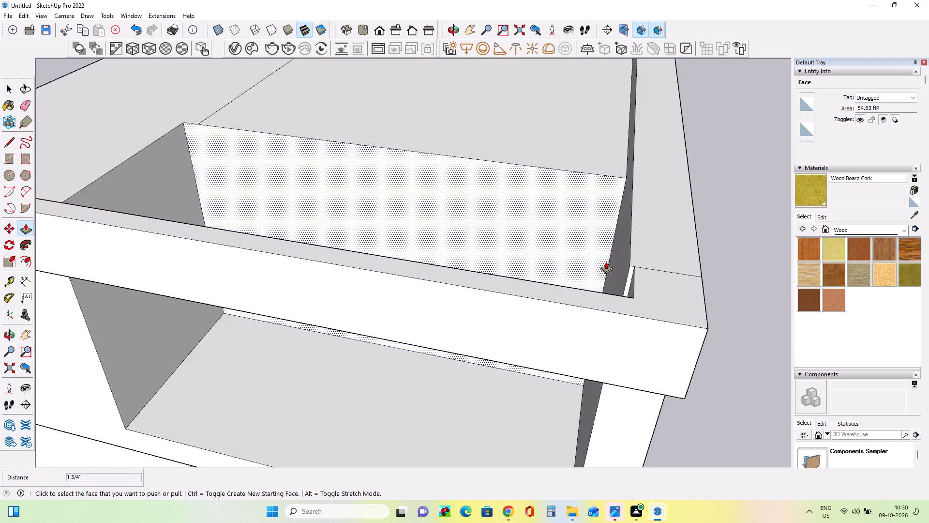
{"action": "scroll", "coordinate": [606, 261], "scroll_direction": "up", "scroll_amount": 5}
{"action": "left_click", "coordinate": [745, 332]}
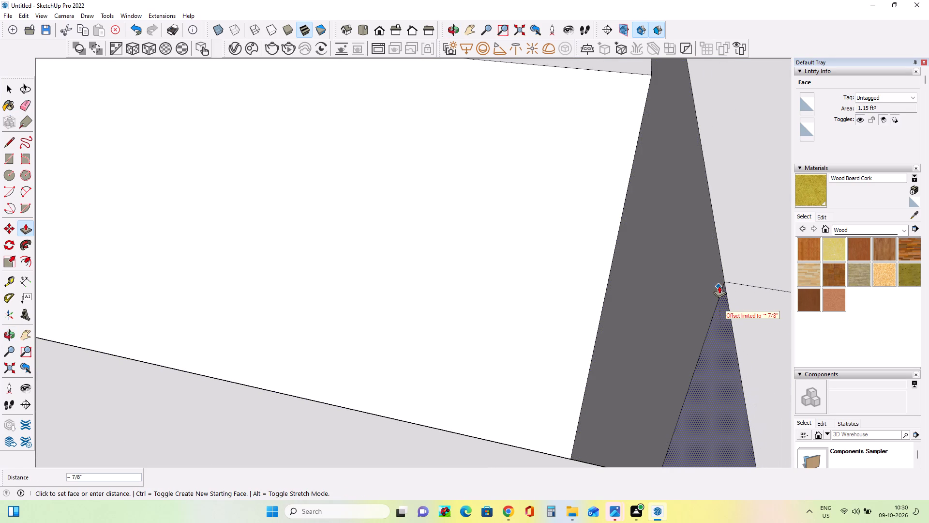
{"action": "left_click", "coordinate": [719, 286]}
Erase the leftover seam edges on the top, inner and outer faces where the top beam meets the right wall.
{"action": "scroll", "coordinate": [567, 299], "scroll_direction": "down", "scroll_amount": 20}
{"action": "scroll", "coordinate": [567, 299], "scroll_direction": "down", "scroll_amount": 3}
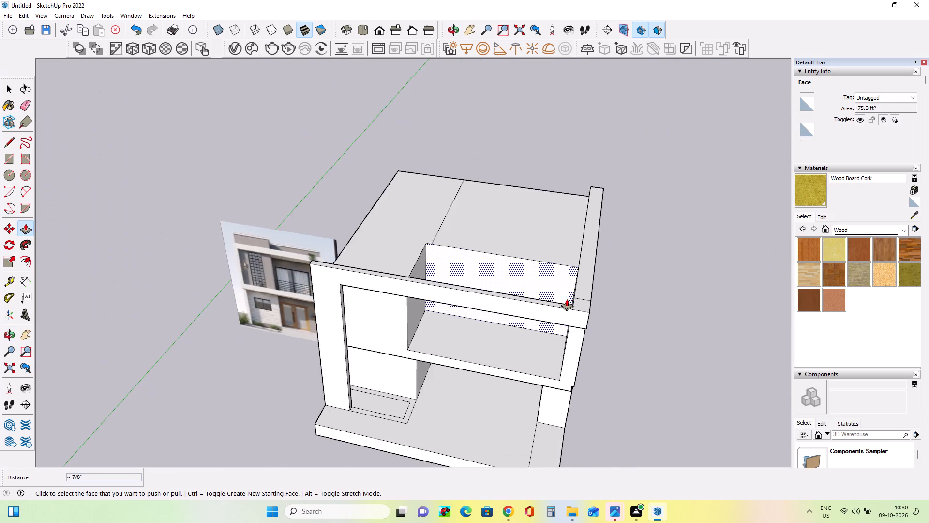
{"action": "scroll", "coordinate": [567, 299], "scroll_direction": "down", "scroll_amount": 2}
{"action": "middle_click_drag", "start_coordinate": [614, 267], "coordinate": [625, 210]}
{"action": "scroll", "coordinate": [526, 251], "scroll_direction": "up", "scroll_amount": 5}
{"action": "scroll", "coordinate": [486, 374], "scroll_direction": "up", "scroll_amount": 1}
{"action": "middle_click_drag", "start_coordinate": [490, 356], "coordinate": [481, 286]}
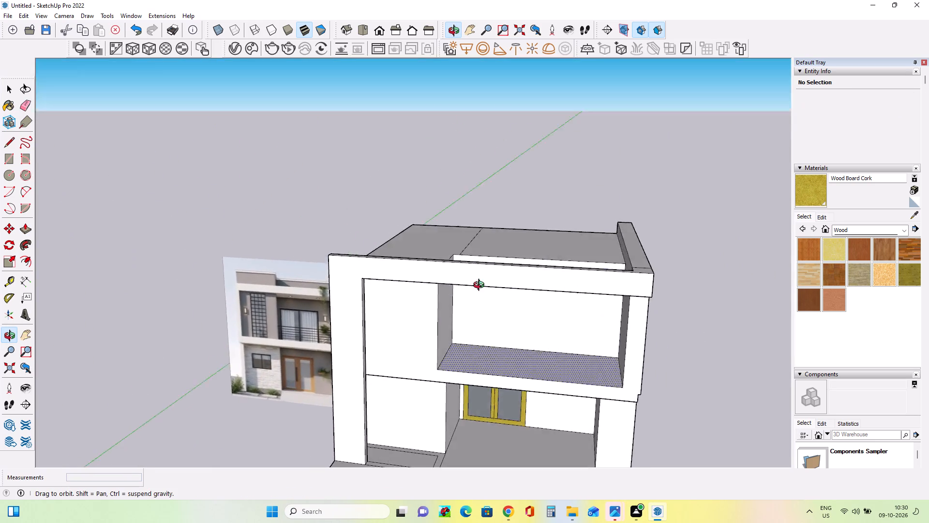
{"action": "middle_click_drag", "start_coordinate": [481, 286], "coordinate": [589, 404]}
{"action": "scroll", "coordinate": [429, 333], "scroll_direction": "down", "scroll_amount": 2}
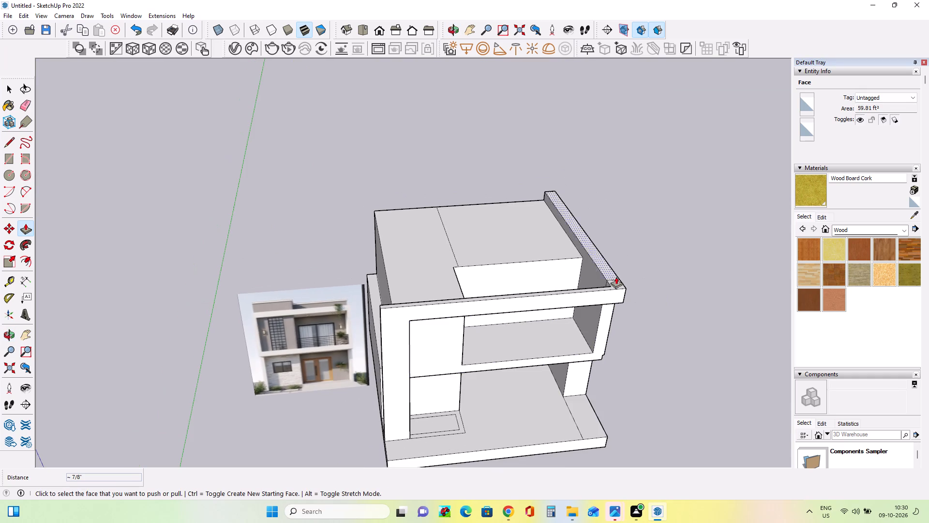
{"action": "scroll", "coordinate": [620, 274], "scroll_direction": "up", "scroll_amount": 4}
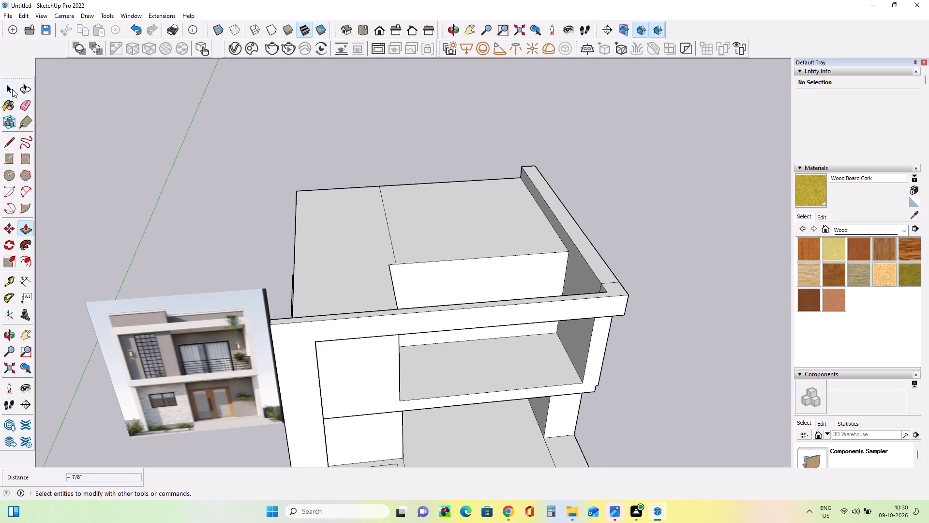
{"action": "left_click", "coordinate": [27, 103]}
{"action": "scroll", "coordinate": [640, 278], "scroll_direction": "up", "scroll_amount": 9}
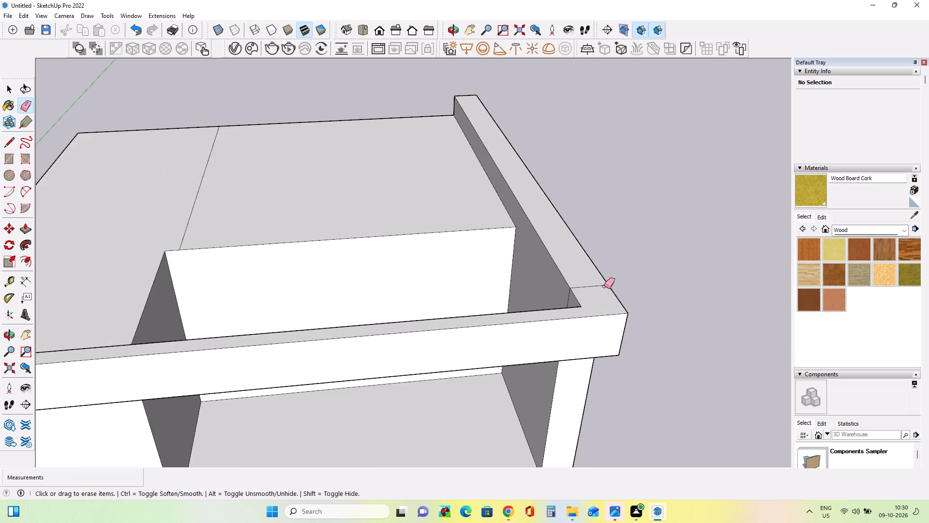
{"action": "left_click", "coordinate": [603, 285]}
{"action": "left_click", "coordinate": [563, 294]}
{"action": "scroll", "coordinate": [663, 291], "scroll_direction": "up", "scroll_amount": 1}
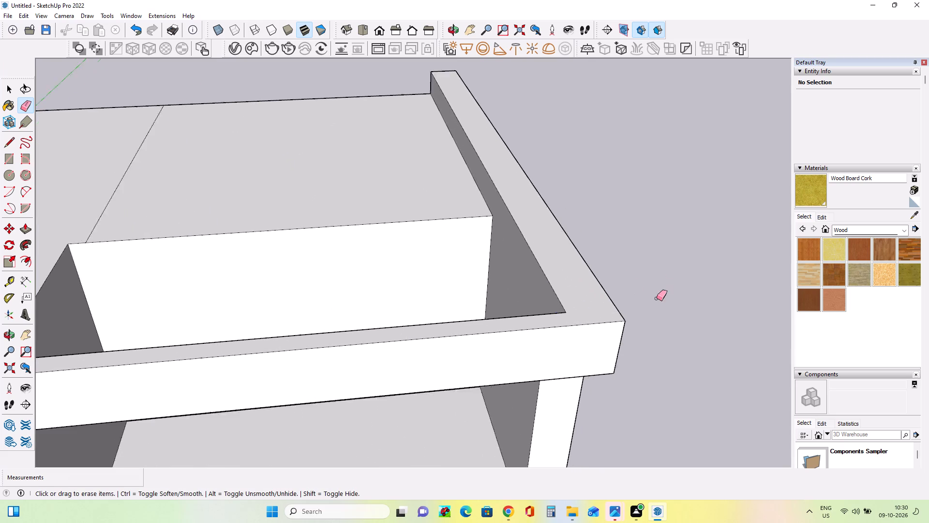
{"action": "middle_click_drag", "start_coordinate": [642, 310], "coordinate": [357, 320]}
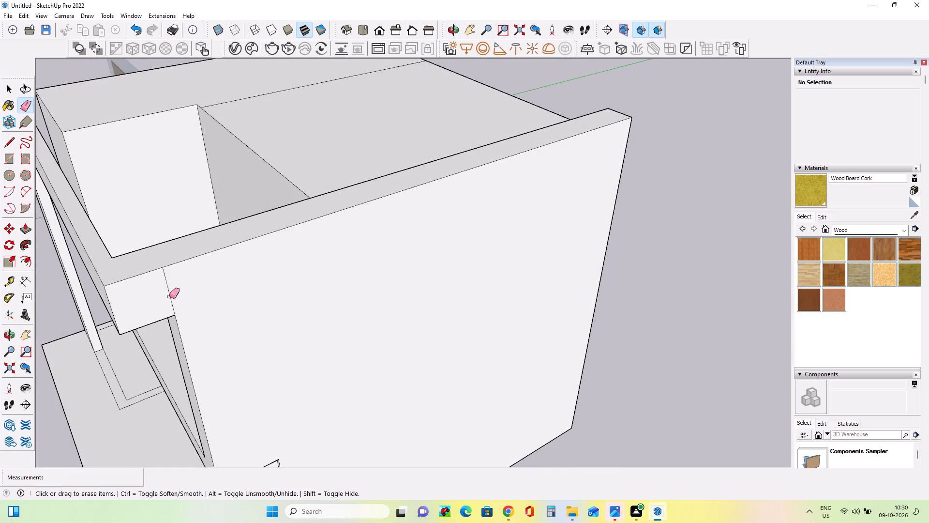
{"action": "left_click", "coordinate": [169, 296]}
Draw a rectangle about 5' 9 1/4" by 1' 13/16" on the roof along the left block's front edge.
{"action": "scroll", "coordinate": [398, 309], "scroll_direction": "down", "scroll_amount": 13}
{"action": "middle_click_drag", "start_coordinate": [338, 314], "coordinate": [530, 291]}
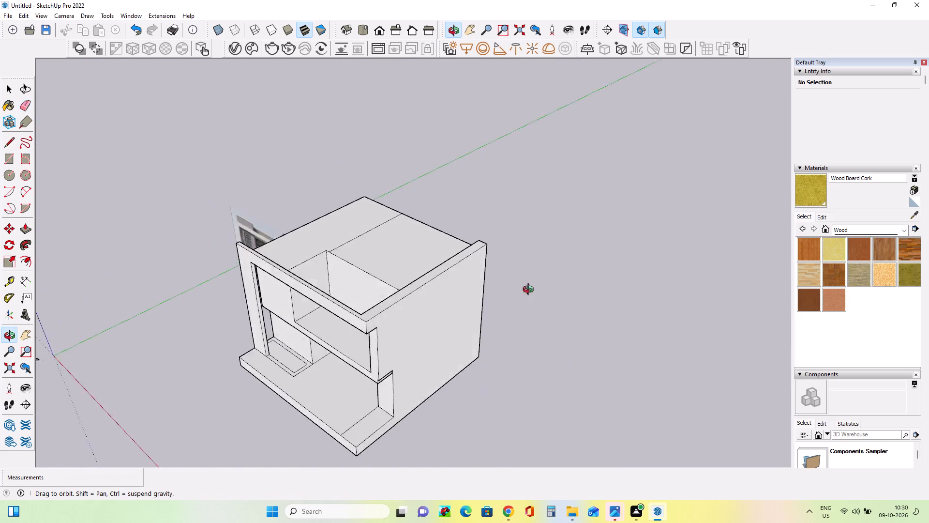
{"action": "middle_click_drag", "start_coordinate": [530, 291], "coordinate": [687, 261]}
{"action": "scroll", "coordinate": [318, 398], "scroll_direction": "up", "scroll_amount": 3}
{"action": "middle_click_drag", "start_coordinate": [560, 383], "coordinate": [501, 365]}
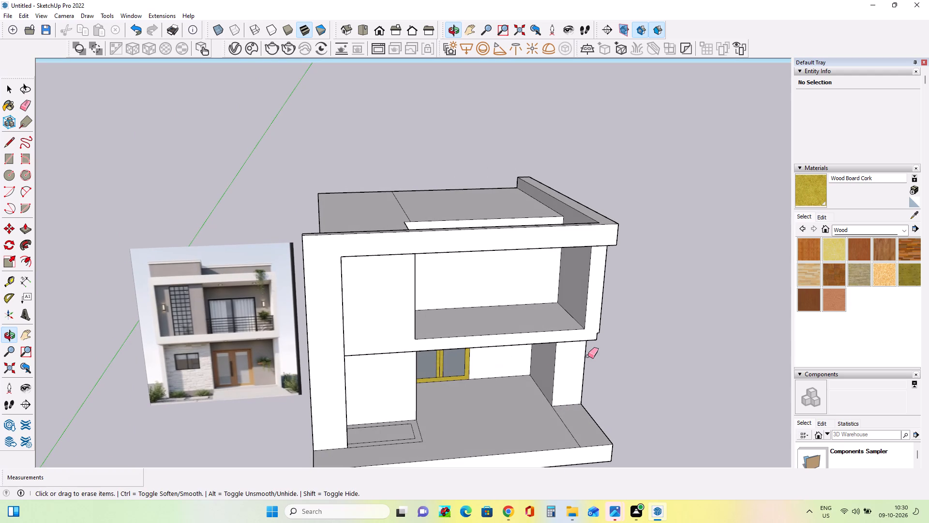
{"action": "middle_click_drag", "start_coordinate": [535, 285], "coordinate": [548, 366]}
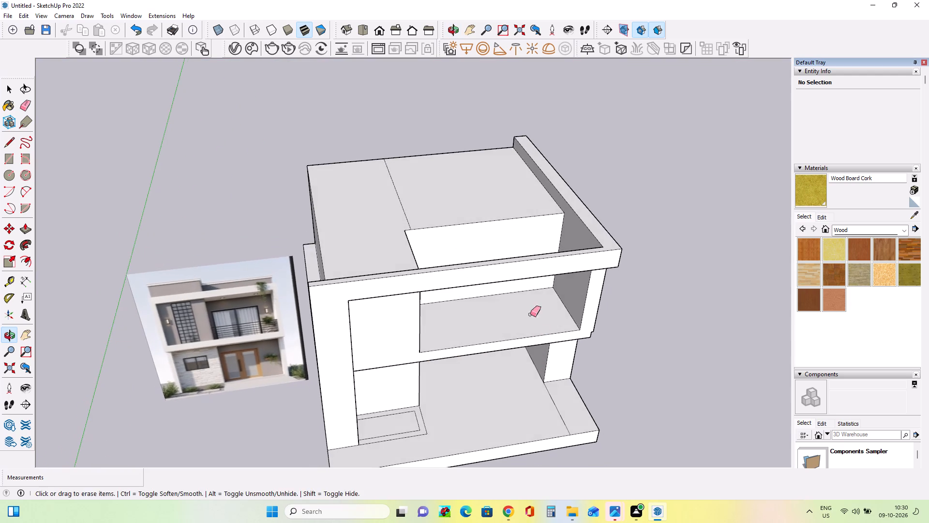
{"action": "middle_click_drag", "start_coordinate": [538, 324], "coordinate": [573, 352]}
{"action": "middle_click_drag", "start_coordinate": [569, 356], "coordinate": [217, 403]}
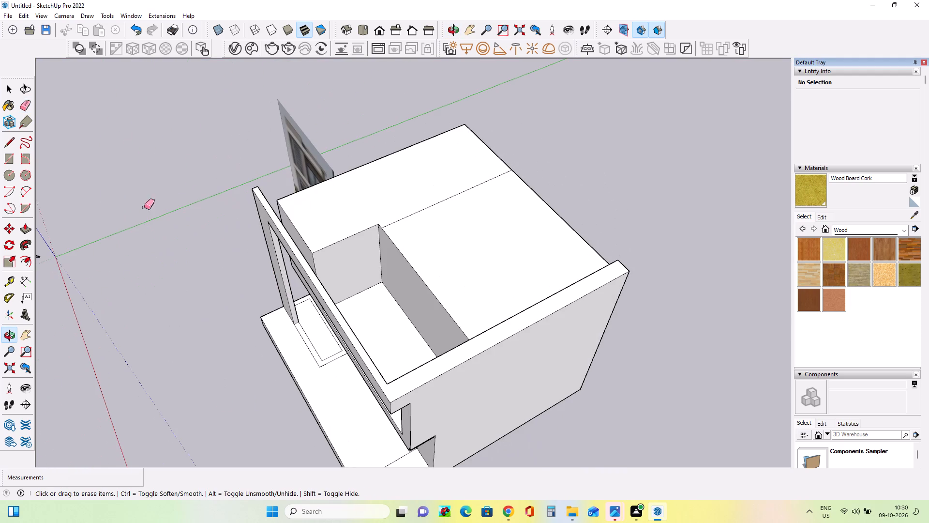
{"action": "left_click", "coordinate": [7, 157]}
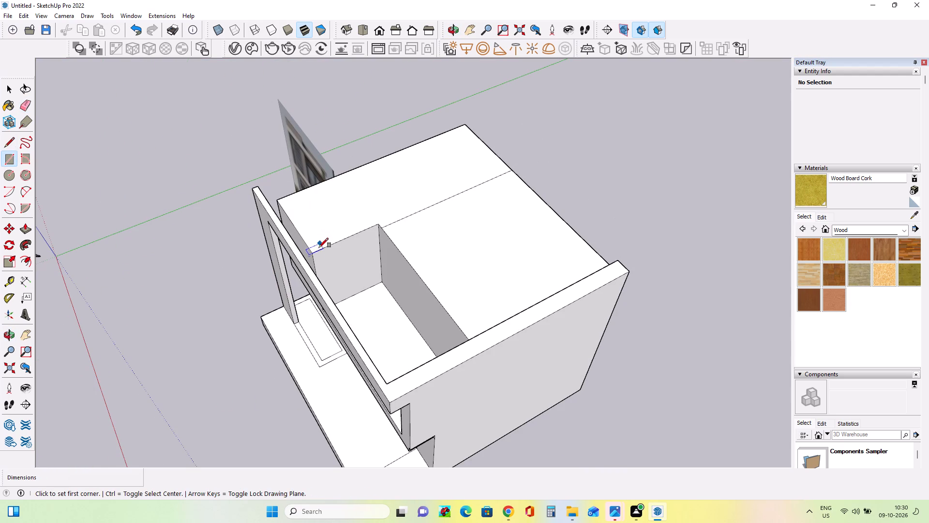
{"action": "left_click", "coordinate": [315, 252]}
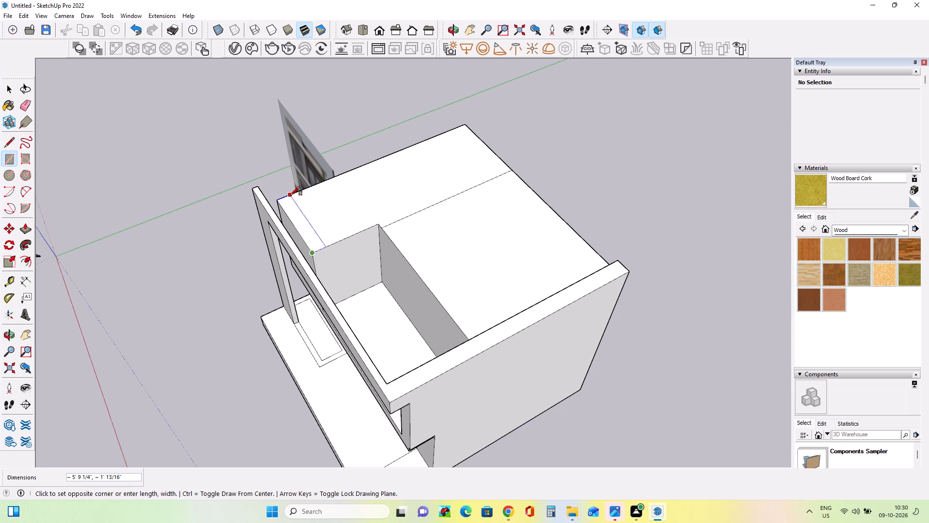
{"action": "left_click", "coordinate": [290, 196]}
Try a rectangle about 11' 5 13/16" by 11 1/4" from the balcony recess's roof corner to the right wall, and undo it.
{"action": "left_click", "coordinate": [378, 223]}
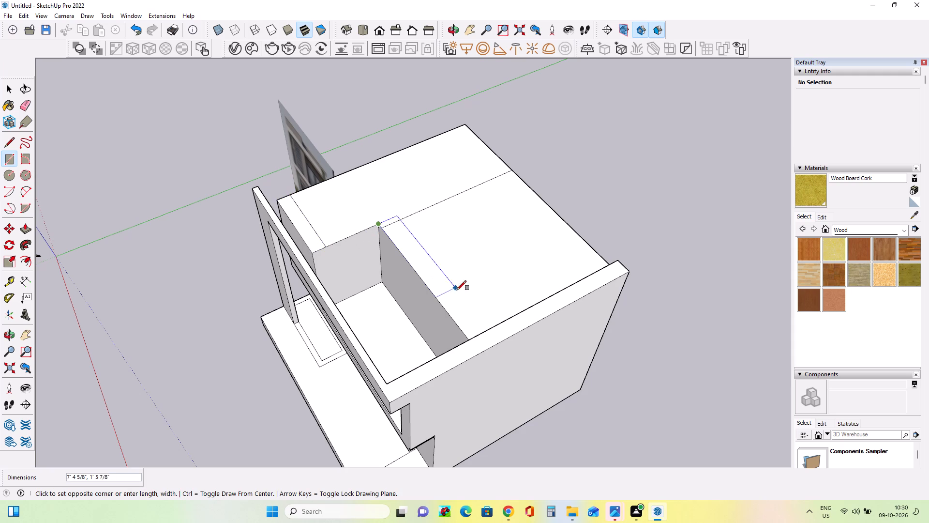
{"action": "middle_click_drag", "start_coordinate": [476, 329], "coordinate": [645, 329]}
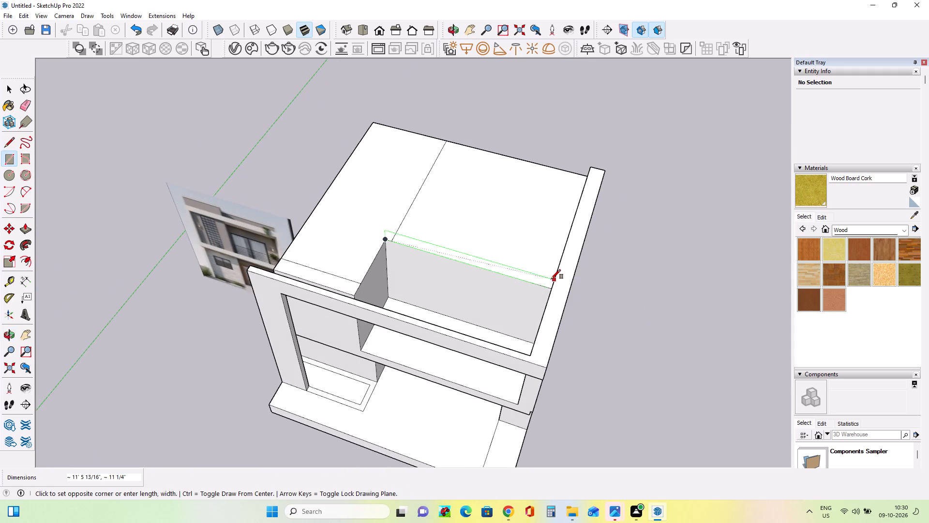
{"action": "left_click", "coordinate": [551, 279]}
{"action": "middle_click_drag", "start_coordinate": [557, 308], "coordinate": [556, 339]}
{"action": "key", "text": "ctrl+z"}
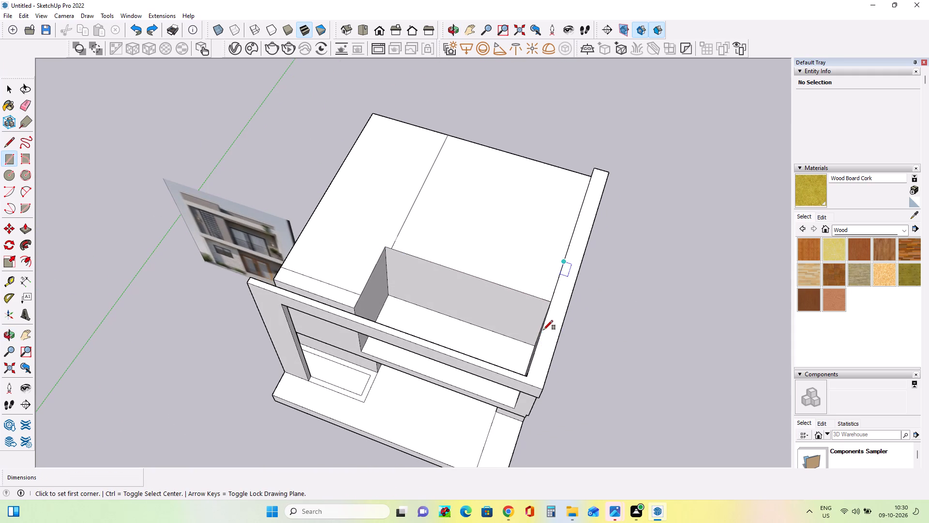
Draw a rectangle about 11' 7/16" by 1' 1 5/8" on the roof along the edge above the balcony's back wall.
{"action": "middle_click_drag", "start_coordinate": [432, 328], "coordinate": [685, 287]}
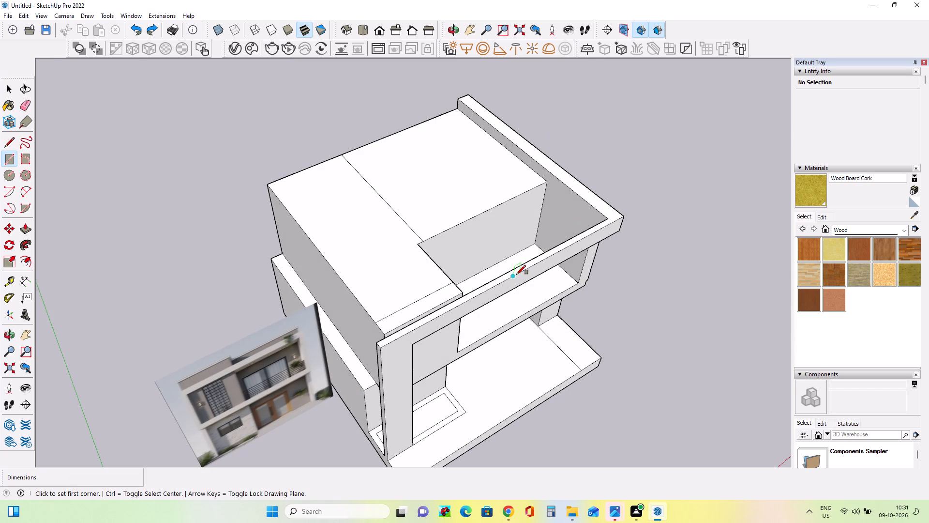
{"action": "middle_click_drag", "start_coordinate": [557, 269], "coordinate": [624, 292]}
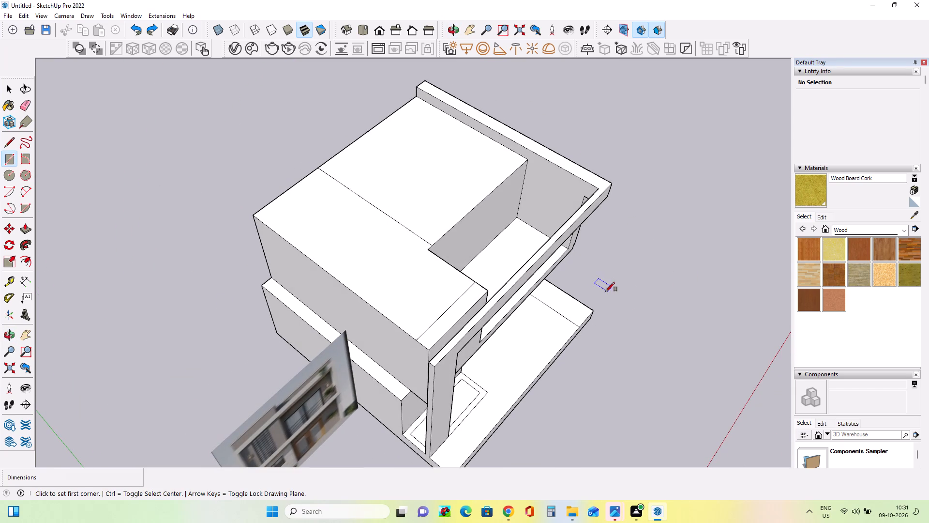
{"action": "scroll", "coordinate": [534, 155], "scroll_direction": "up", "scroll_amount": 3}
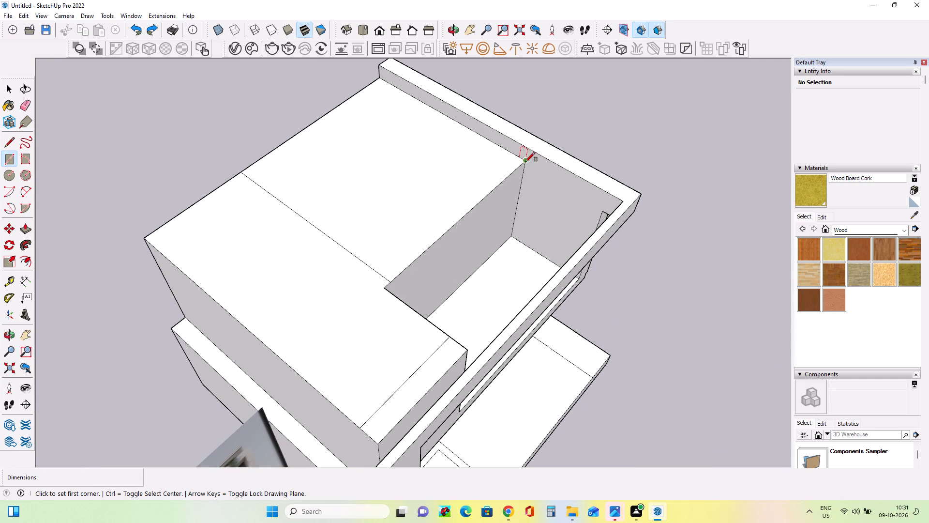
{"action": "left_click", "coordinate": [525, 162]}
{"action": "left_click", "coordinate": [374, 269]}
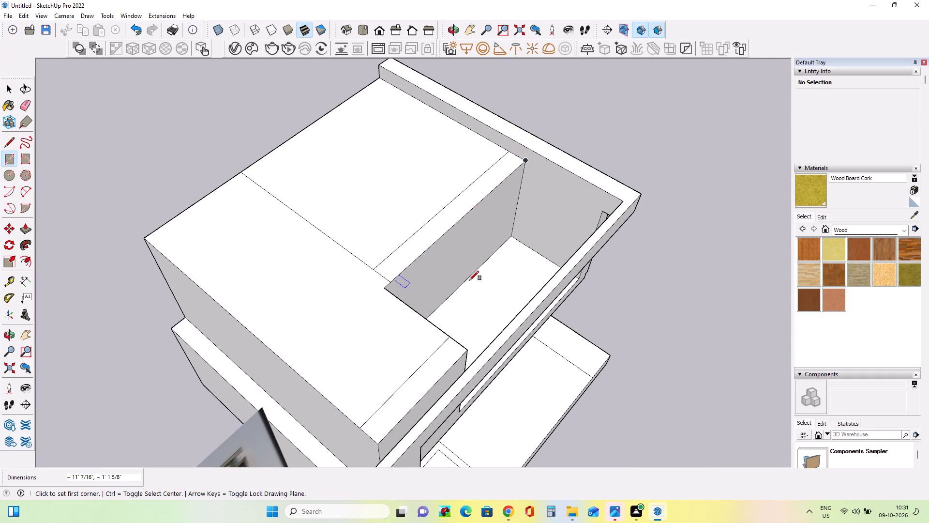
Push/Pull the roof strip above the balcony's back wall up about 11 1/4" and a further 2' 11" as a parapet.
{"action": "middle_click_drag", "start_coordinate": [507, 287], "coordinate": [336, 291]}
{"action": "scroll", "coordinate": [561, 308], "scroll_direction": "down", "scroll_amount": 4}
{"action": "middle_click_drag", "start_coordinate": [561, 314], "coordinate": [537, 280]}
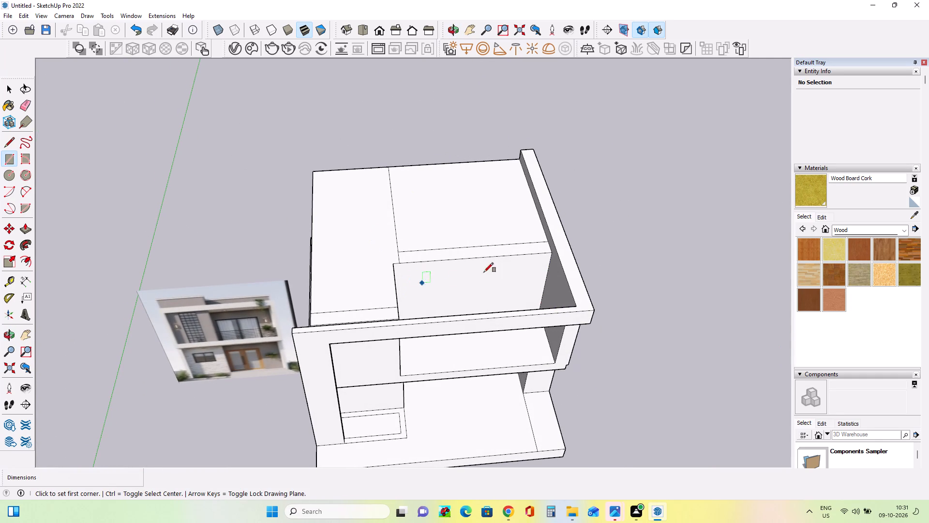
{"action": "left_click", "coordinate": [30, 231]}
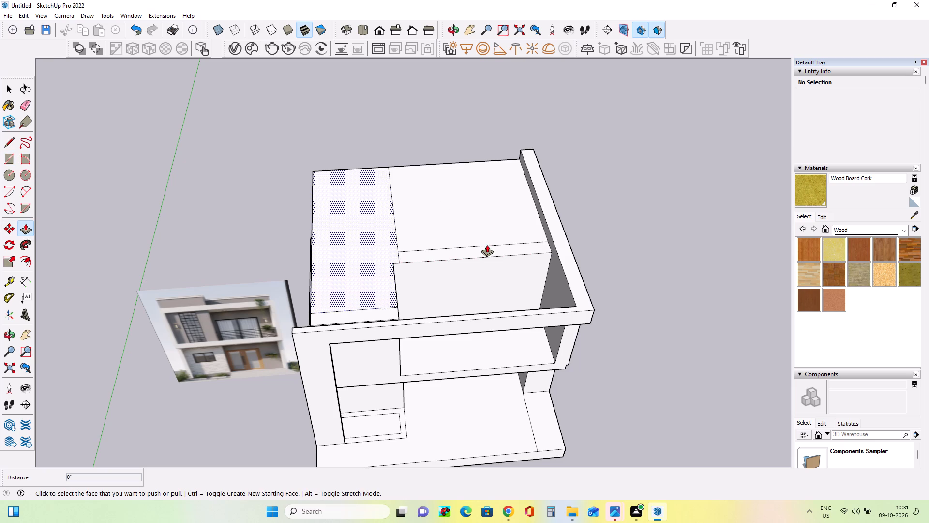
{"action": "left_click", "coordinate": [487, 246]}
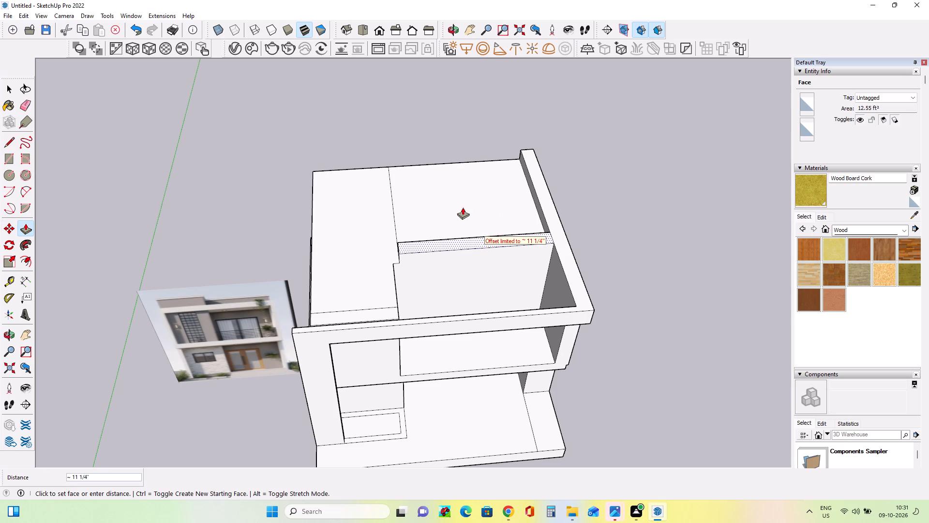
{"action": "left_click", "coordinate": [463, 207]}
{"action": "left_click", "coordinate": [475, 242]}
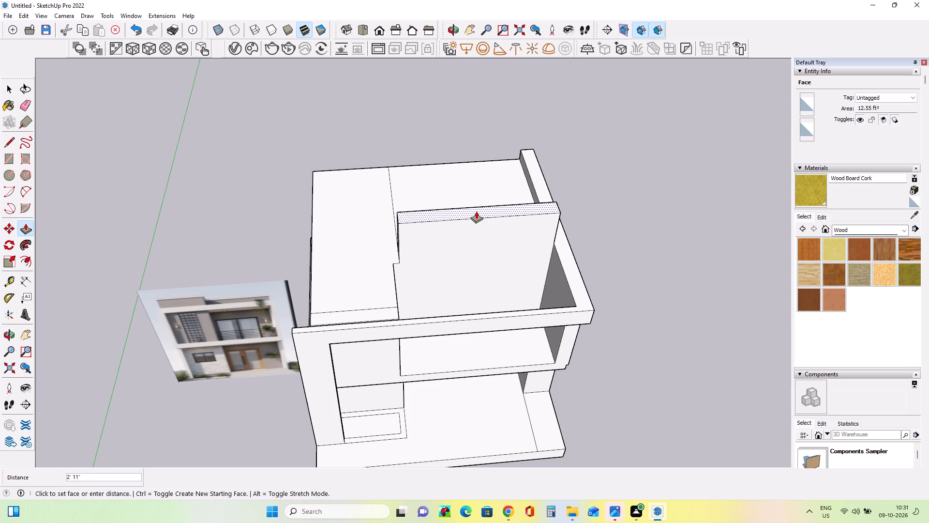
{"action": "left_click", "coordinate": [476, 211]}
Push/Pull the roof strip along the left block's front edge up about 3' 10 1/4" to match the rear parapet's top.
{"action": "middle_click_drag", "start_coordinate": [527, 279], "coordinate": [517, 182]}
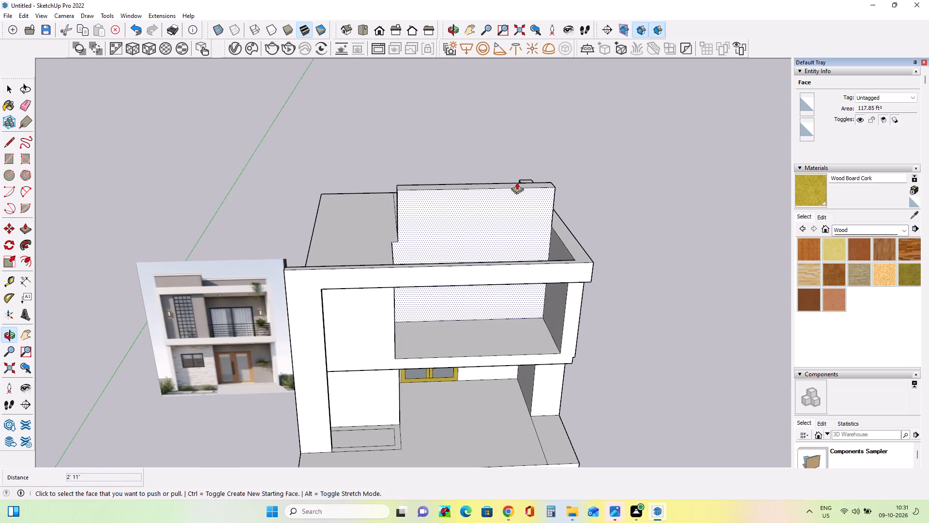
{"action": "middle_click_drag", "start_coordinate": [480, 254], "coordinate": [479, 285]}
{"action": "middle_click_drag", "start_coordinate": [464, 277], "coordinate": [424, 203]}
{"action": "middle_click_drag", "start_coordinate": [424, 203], "coordinate": [458, 204]}
{"action": "middle_click_drag", "start_coordinate": [475, 218], "coordinate": [492, 226]}
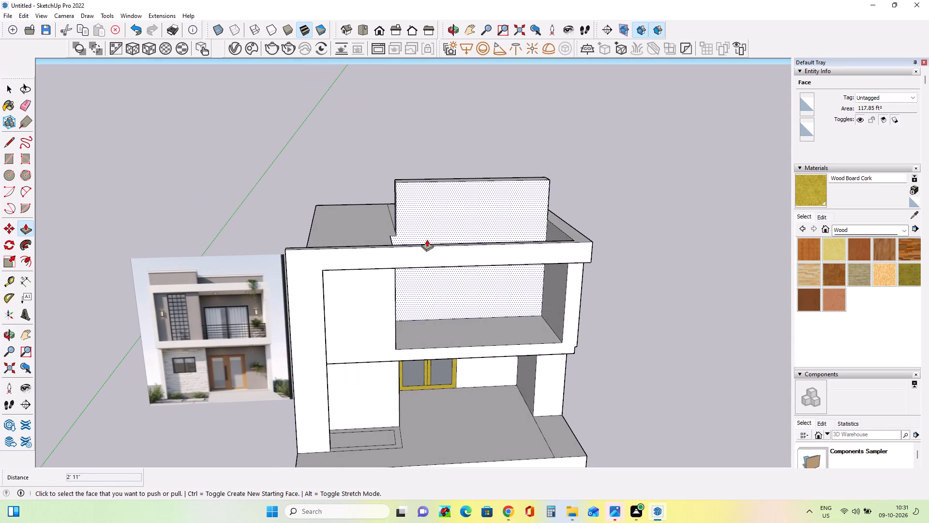
{"action": "middle_click_drag", "start_coordinate": [418, 243], "coordinate": [555, 365]}
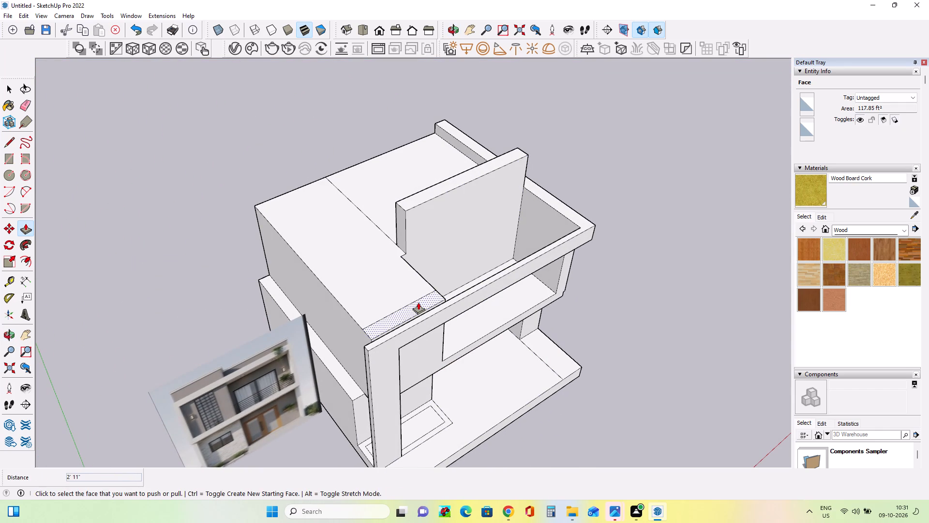
{"action": "left_click", "coordinate": [418, 302]}
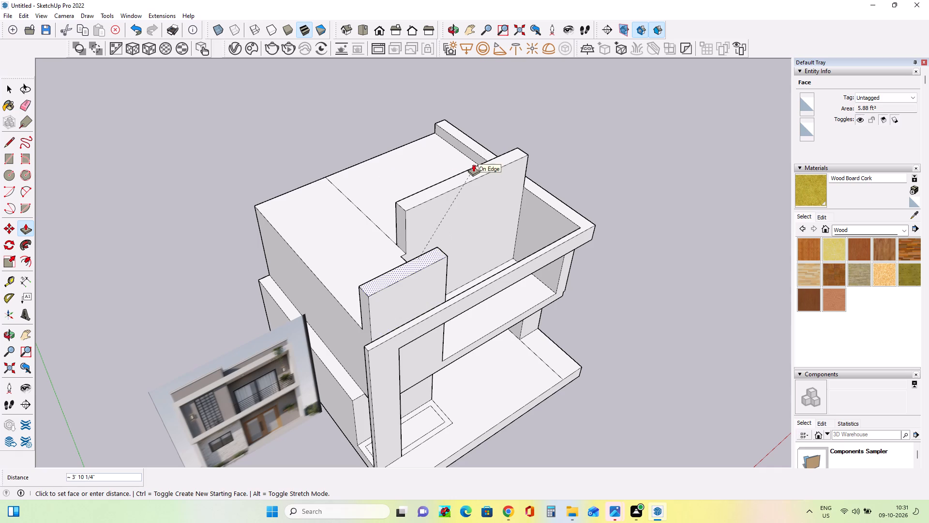
{"action": "left_click", "coordinate": [473, 164]}
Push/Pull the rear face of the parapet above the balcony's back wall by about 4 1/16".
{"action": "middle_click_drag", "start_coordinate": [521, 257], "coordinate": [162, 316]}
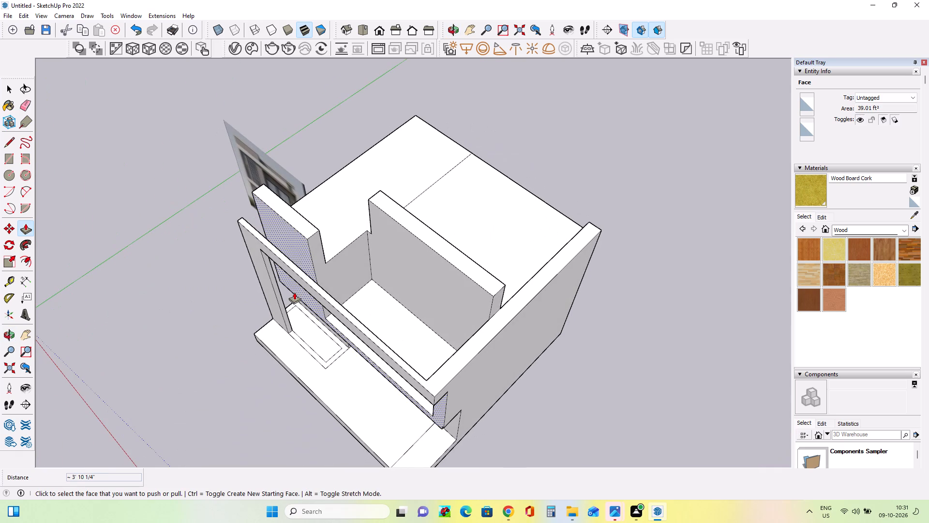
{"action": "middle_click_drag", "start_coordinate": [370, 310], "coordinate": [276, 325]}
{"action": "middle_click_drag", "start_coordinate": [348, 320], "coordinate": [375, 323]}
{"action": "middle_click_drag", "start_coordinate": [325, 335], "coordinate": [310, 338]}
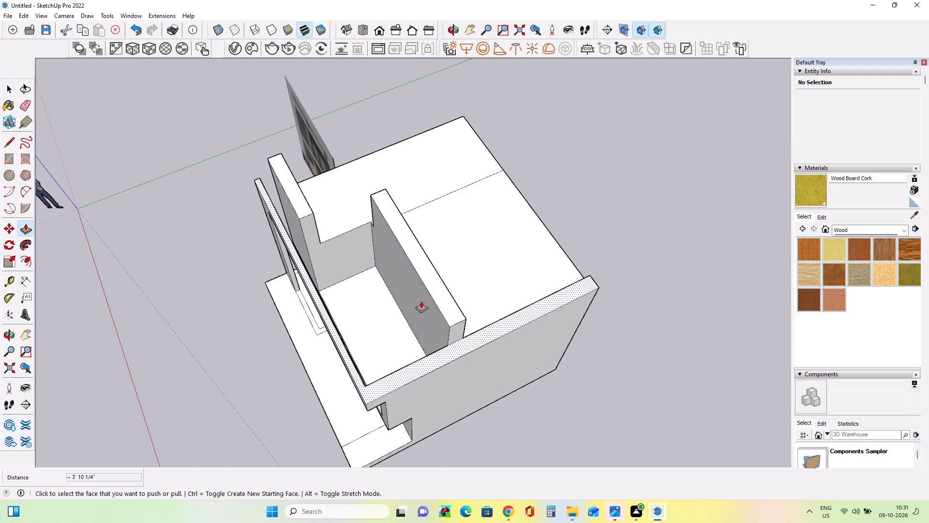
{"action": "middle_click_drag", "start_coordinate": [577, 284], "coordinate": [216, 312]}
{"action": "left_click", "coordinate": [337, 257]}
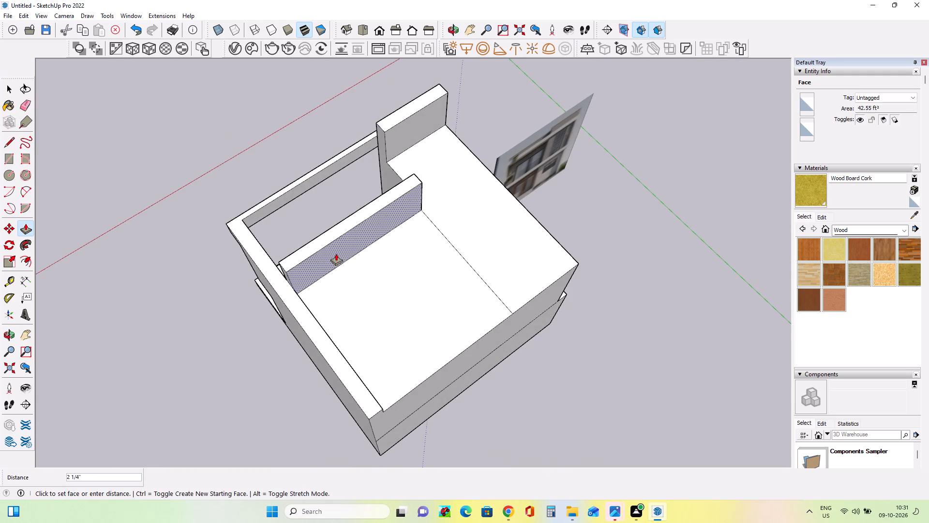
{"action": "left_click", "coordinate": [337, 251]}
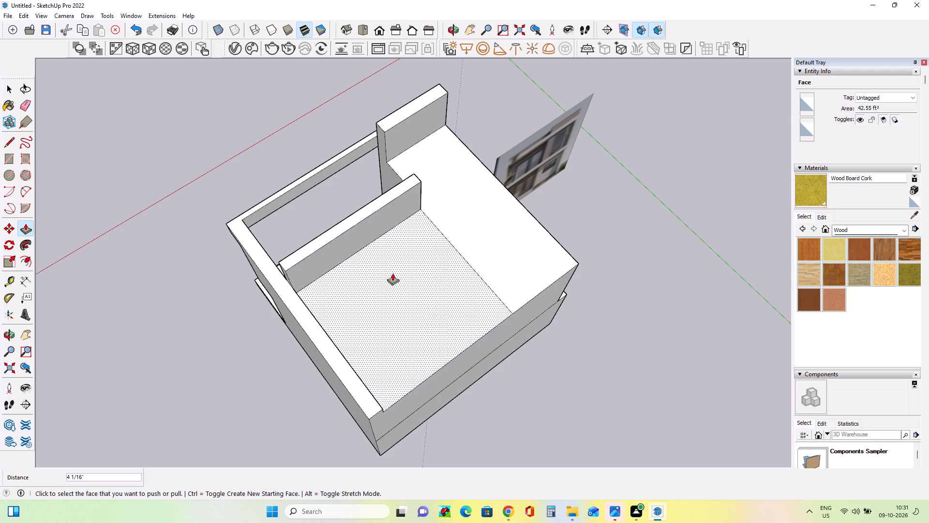
Push/Pull the left block's side face in the balcony recess about 5 3/8" to align with the rear parapet's end.
{"action": "middle_click_drag", "start_coordinate": [440, 249], "coordinate": [800, 176]}
{"action": "middle_click_drag", "start_coordinate": [467, 243], "coordinate": [513, 324]}
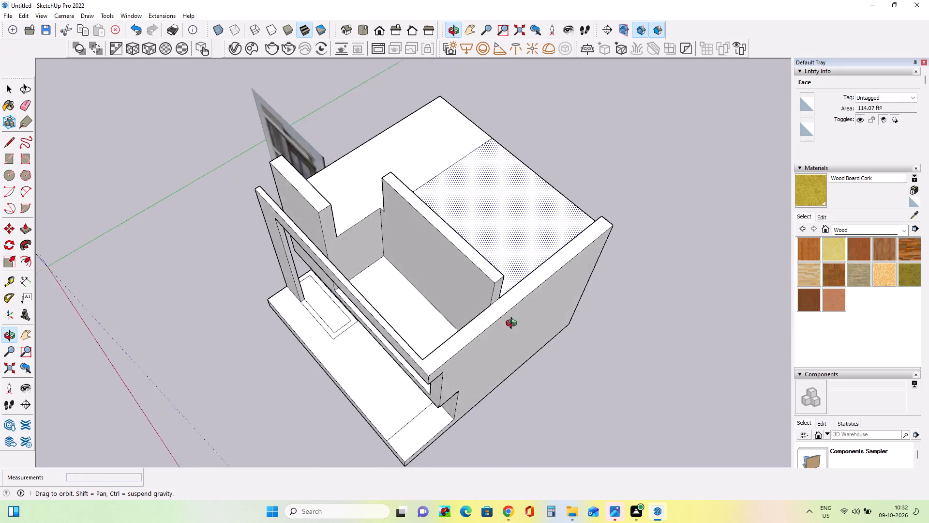
{"action": "middle_click_drag", "start_coordinate": [513, 324], "coordinate": [496, 330]}
{"action": "scroll", "coordinate": [344, 190], "scroll_direction": "up", "scroll_amount": 4}
{"action": "middle_click_drag", "start_coordinate": [400, 233], "coordinate": [416, 272]}
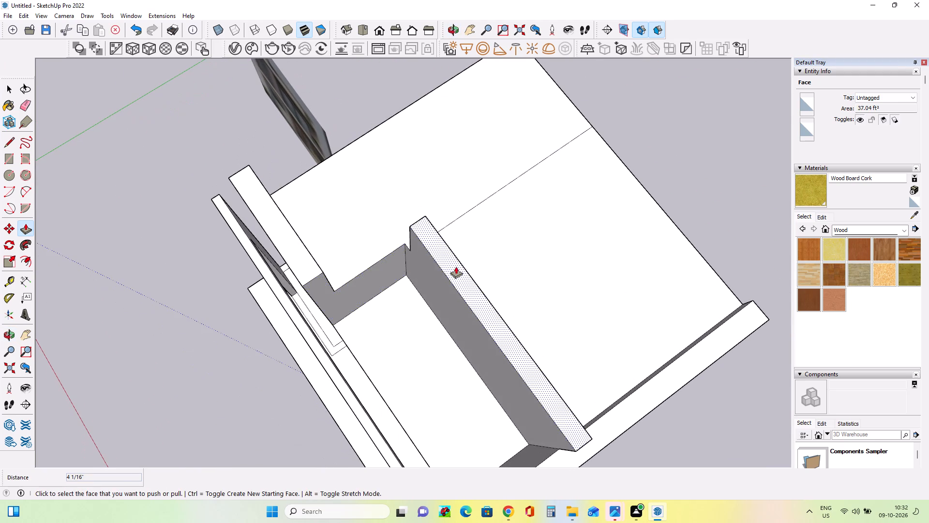
{"action": "scroll", "coordinate": [450, 258], "scroll_direction": "up", "scroll_amount": 3}
{"action": "middle_click_drag", "start_coordinate": [552, 272], "coordinate": [891, 265]}
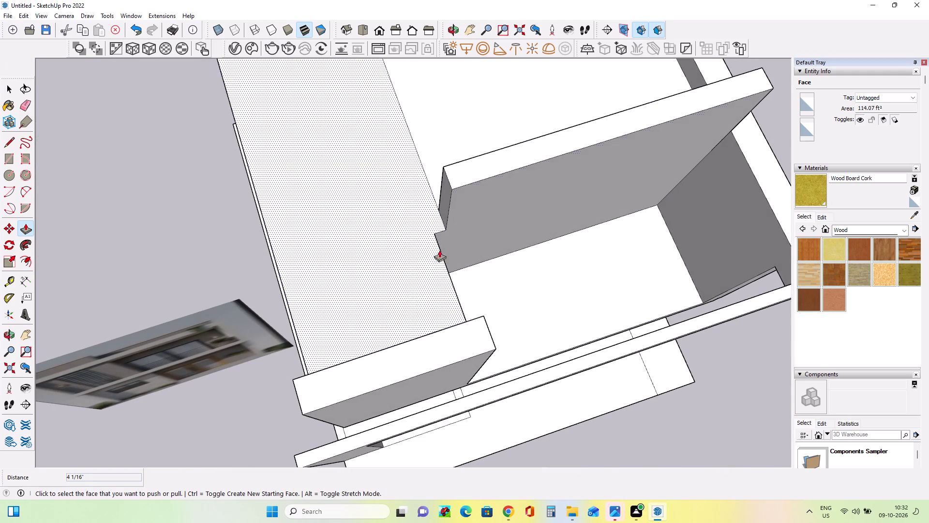
{"action": "middle_click_drag", "start_coordinate": [508, 266], "coordinate": [270, 232]}
{"action": "left_click", "coordinate": [388, 265]}
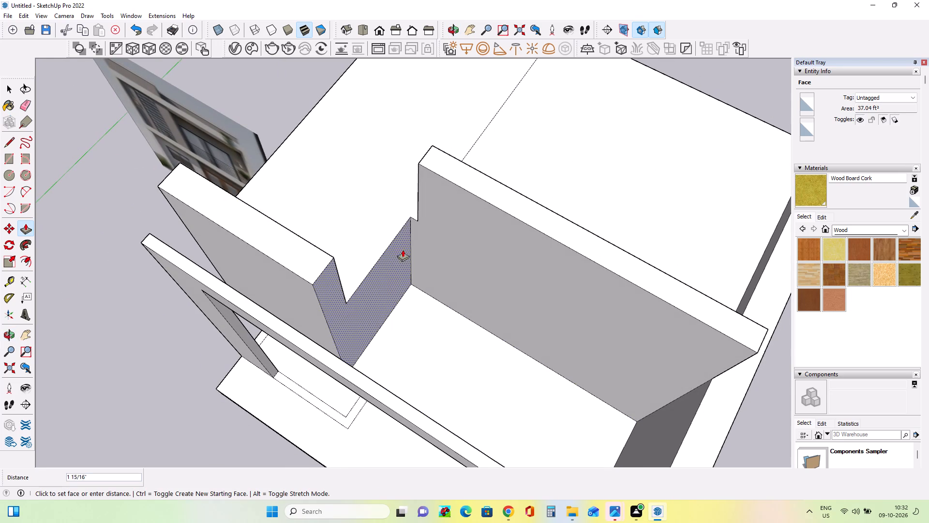
{"action": "left_click", "coordinate": [419, 210]}
Push/Pull the rear face of the left block's front parapet back about 15' 2" to the roof's rear edge.
{"action": "middle_click_drag", "start_coordinate": [401, 293], "coordinate": [492, 221]}
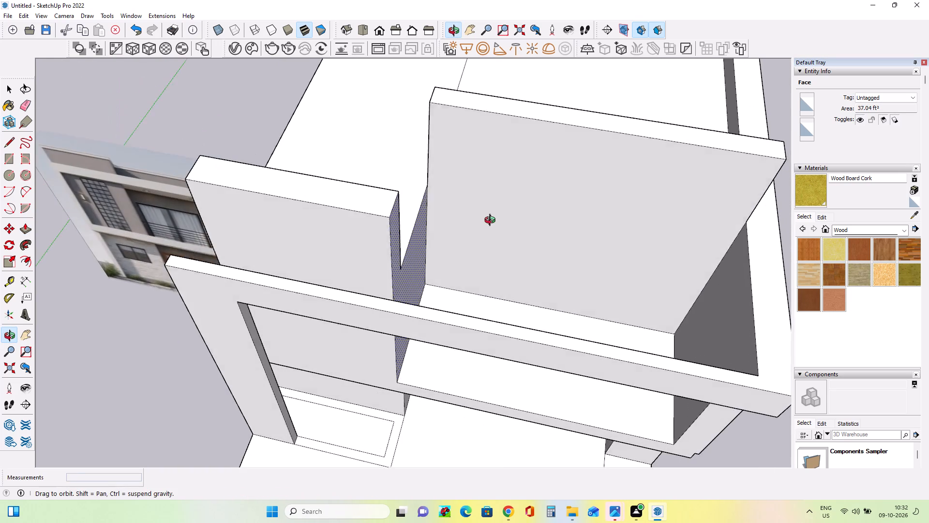
{"action": "middle_click_drag", "start_coordinate": [492, 221], "coordinate": [492, 217]}
{"action": "middle_click_drag", "start_coordinate": [447, 235], "coordinate": [509, 110]}
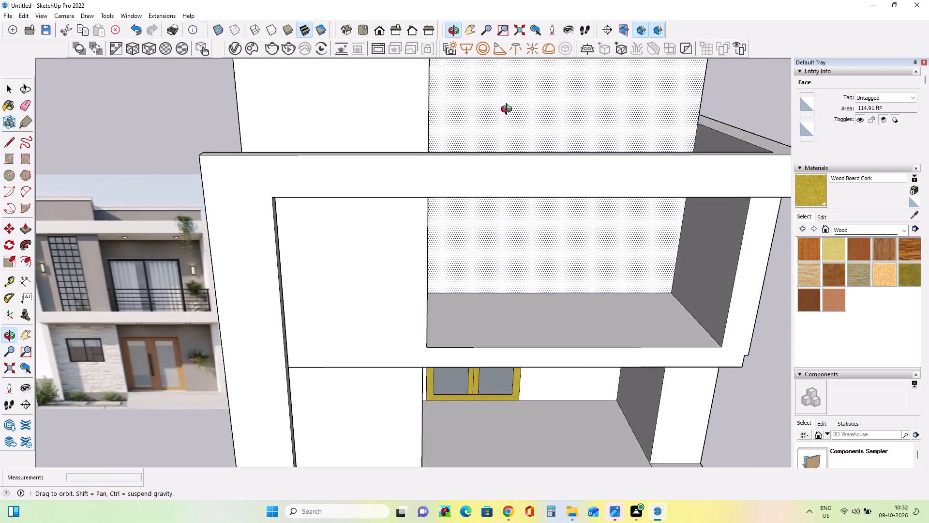
{"action": "middle_click_drag", "start_coordinate": [509, 110], "coordinate": [388, 386]}
{"action": "middle_click_drag", "start_coordinate": [619, 316], "coordinate": [548, 329]}
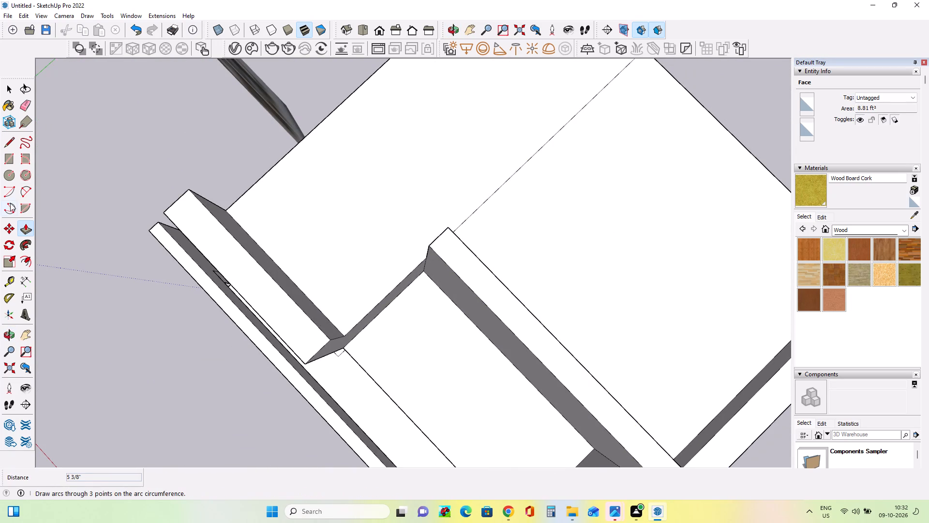
{"action": "middle_click_drag", "start_coordinate": [450, 300], "coordinate": [0, 184]}
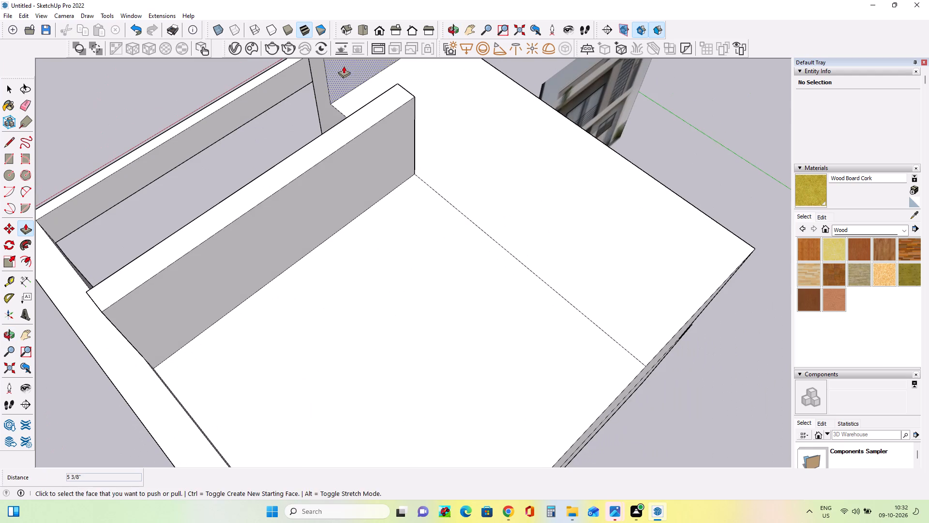
{"action": "left_click", "coordinate": [344, 66]}
{"action": "left_click", "coordinate": [663, 357]}
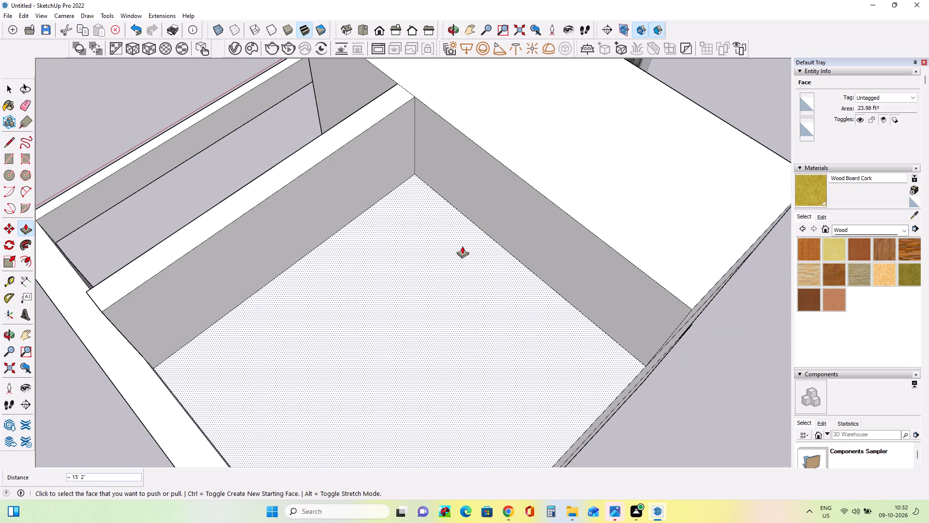
Push/Pull the rear face of the parapet above the balcony's back wall about 10' 4 1/16" to the roof's rear edge.
{"action": "left_click", "coordinate": [362, 190]}
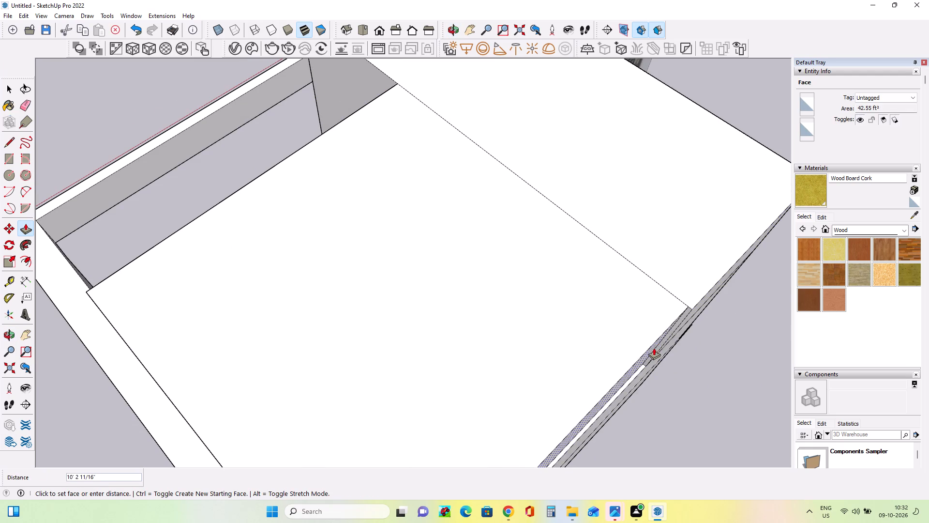
{"action": "left_click", "coordinate": [691, 309]}
Push/Pull the tops of both raised roof blocks down about 1' 5 1/2" to the same level.
{"action": "middle_click_drag", "start_coordinate": [339, 344], "coordinate": [854, 181]}
{"action": "scroll", "coordinate": [854, 181], "scroll_direction": "down", "scroll_amount": 3}
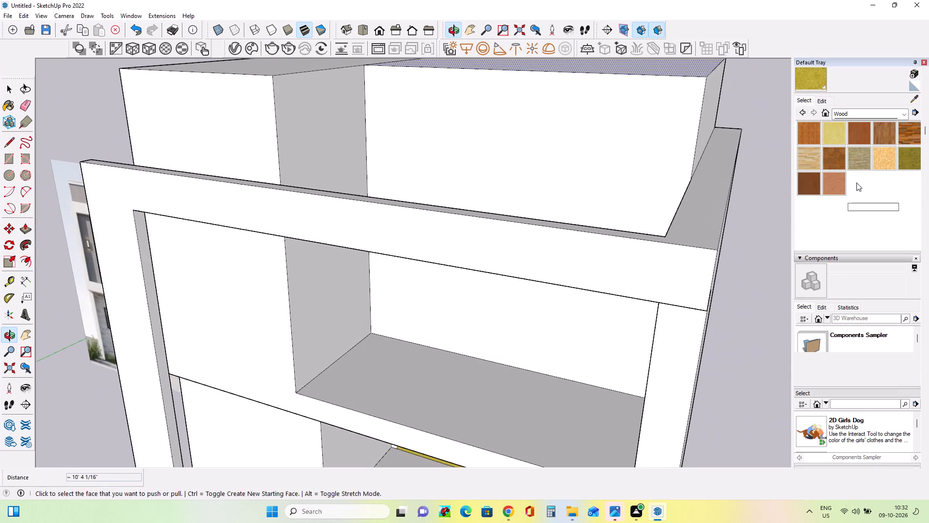
{"action": "scroll", "coordinate": [733, 209], "scroll_direction": "down", "scroll_amount": 4}
{"action": "scroll", "coordinate": [460, 203], "scroll_direction": "down", "scroll_amount": 4}
{"action": "scroll", "coordinate": [558, 239], "scroll_direction": "down", "scroll_amount": 6}
{"action": "middle_click_drag", "start_coordinate": [585, 257], "coordinate": [678, 264]}
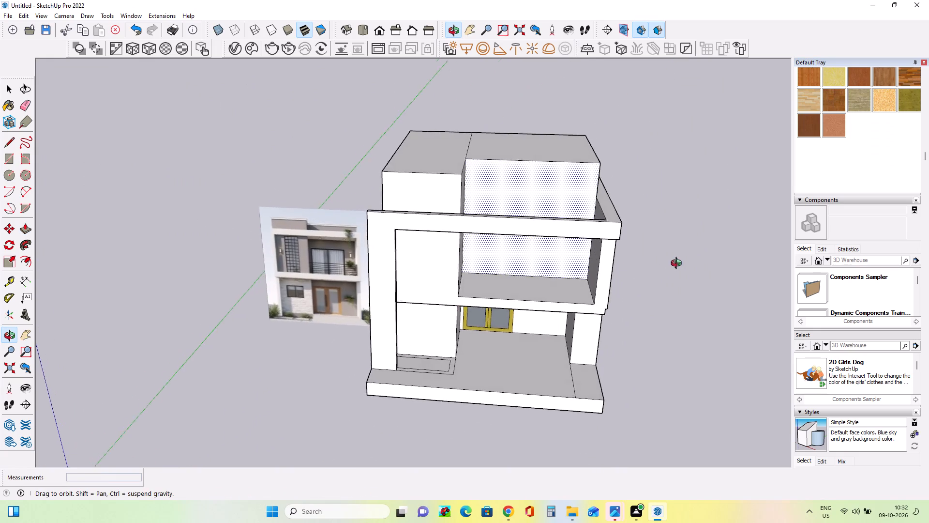
{"action": "middle_click_drag", "start_coordinate": [678, 264], "coordinate": [699, 256]}
{"action": "scroll", "coordinate": [545, 200], "scroll_direction": "down", "scroll_amount": 3}
{"action": "scroll", "coordinate": [422, 223], "scroll_direction": "up", "scroll_amount": 4}
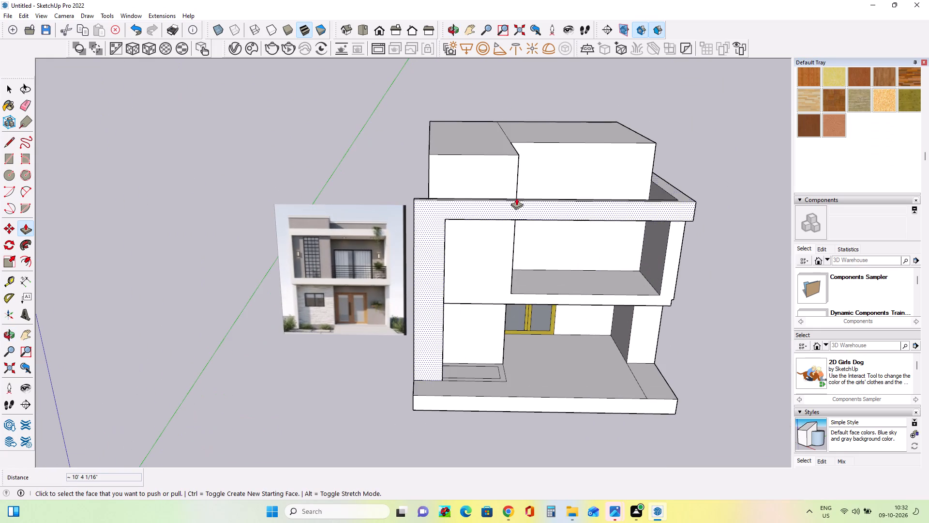
{"action": "middle_click_drag", "start_coordinate": [520, 222], "coordinate": [514, 240]}
{"action": "left_click", "coordinate": [566, 127]}
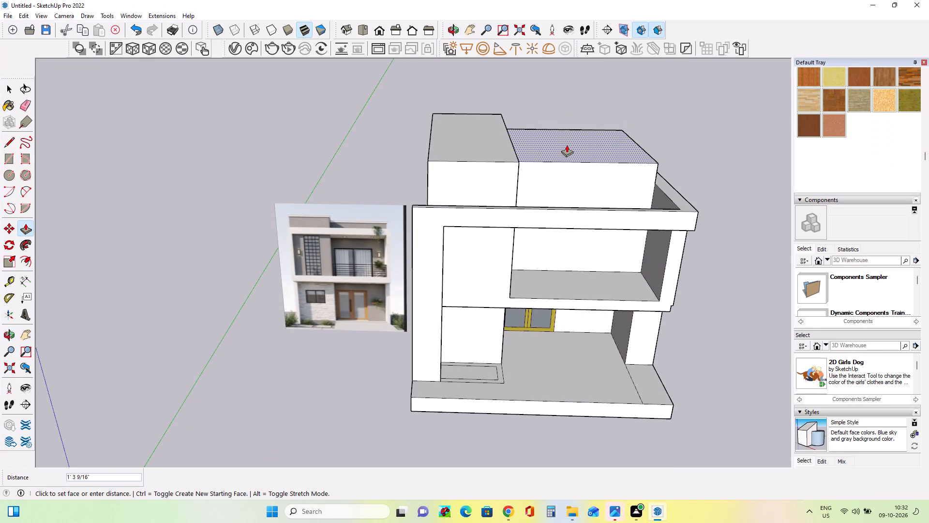
{"action": "left_click", "coordinate": [567, 145]}
{"action": "left_click", "coordinate": [510, 143]}
{"action": "left_click", "coordinate": [533, 151]}
Examine the lowered roof blocks and the overall façade massing against the reference image from several angles.
{"action": "middle_click_drag", "start_coordinate": [597, 215], "coordinate": [597, 215]}
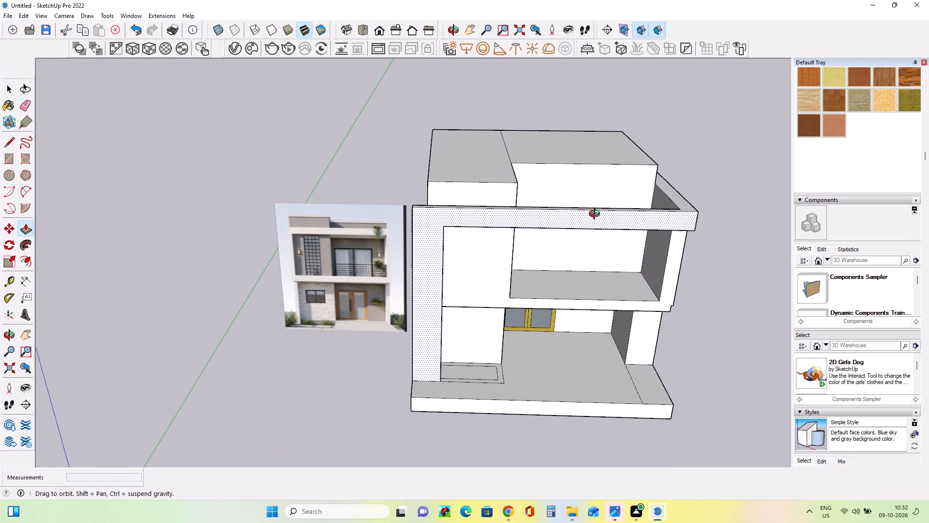
{"action": "middle_click_drag", "start_coordinate": [597, 215], "coordinate": [562, 156]}
{"action": "scroll", "coordinate": [557, 152], "scroll_direction": "up", "scroll_amount": 2}
{"action": "middle_click_drag", "start_coordinate": [539, 189], "coordinate": [558, 201]}
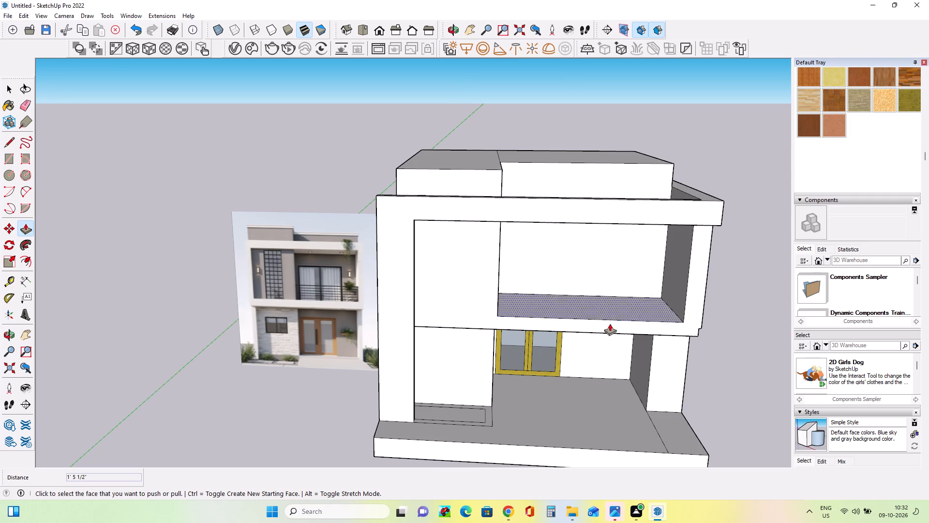
{"action": "middle_click_drag", "start_coordinate": [489, 232], "coordinate": [488, 252]}
{"action": "middle_click_drag", "start_coordinate": [571, 216], "coordinate": [564, 194]}
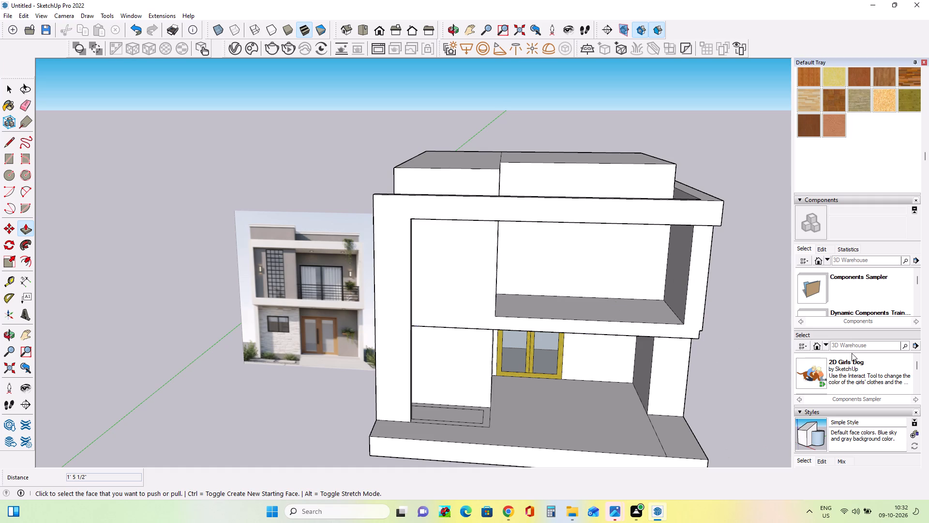
{"action": "middle_click_drag", "start_coordinate": [649, 328], "coordinate": [681, 355]}
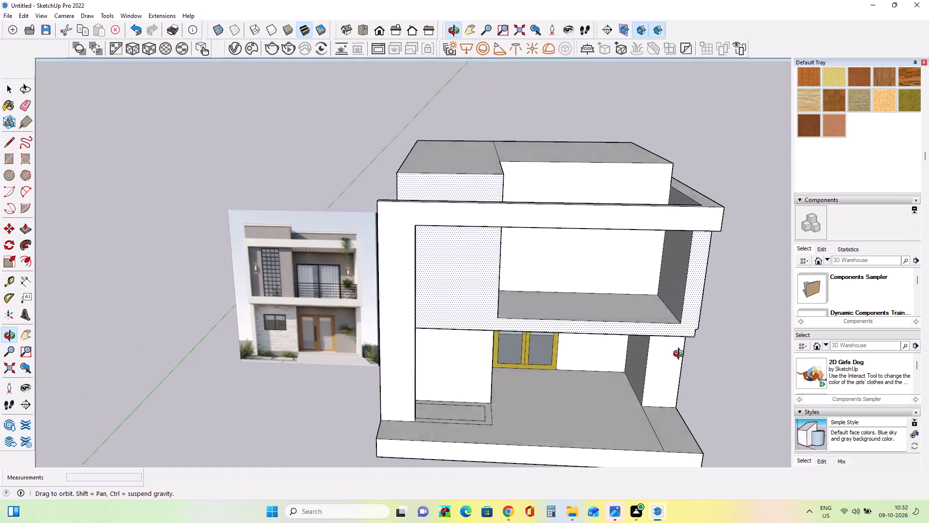
{"action": "middle_click_drag", "start_coordinate": [681, 355], "coordinate": [741, 352]}
{"action": "middle_click_drag", "start_coordinate": [530, 293], "coordinate": [485, 353]}
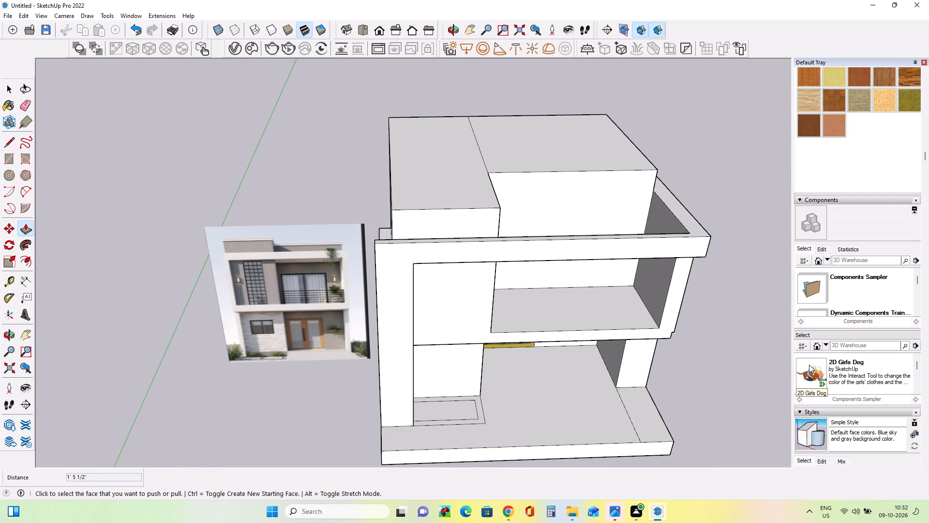
{"action": "middle_click_drag", "start_coordinate": [752, 312], "coordinate": [831, 330]}
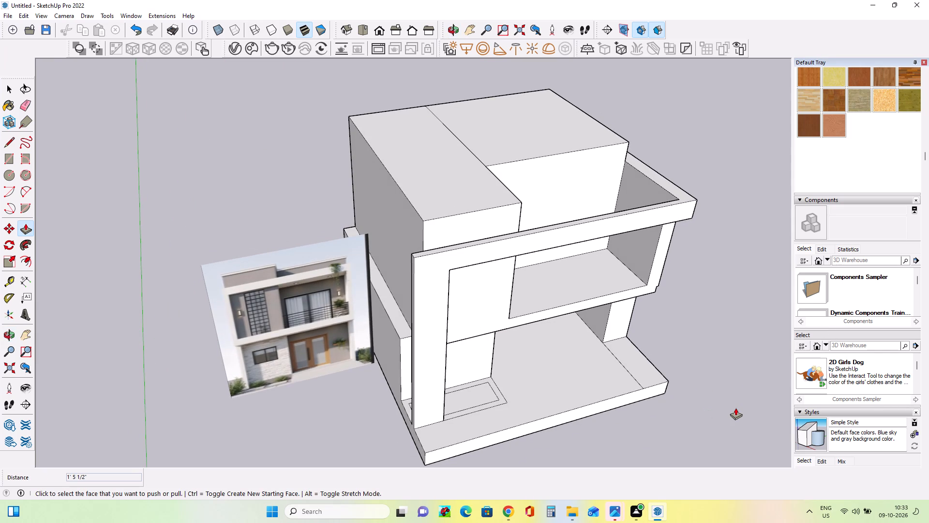
Draw a rectangle about 5 1/8" by 6' 2 5/8" along the top of the left roof block's front face.
{"action": "left_click", "coordinate": [10, 158]}
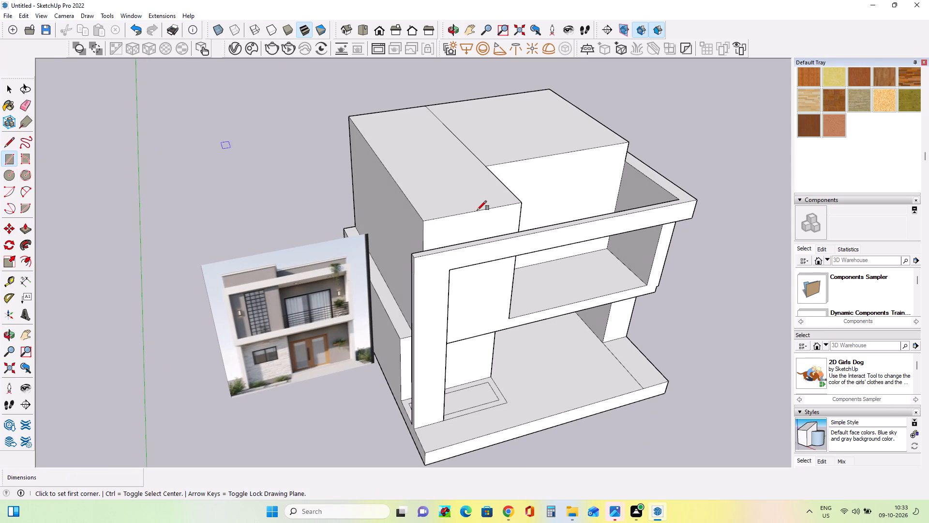
{"action": "scroll", "coordinate": [509, 213], "scroll_direction": "up", "scroll_amount": 3}
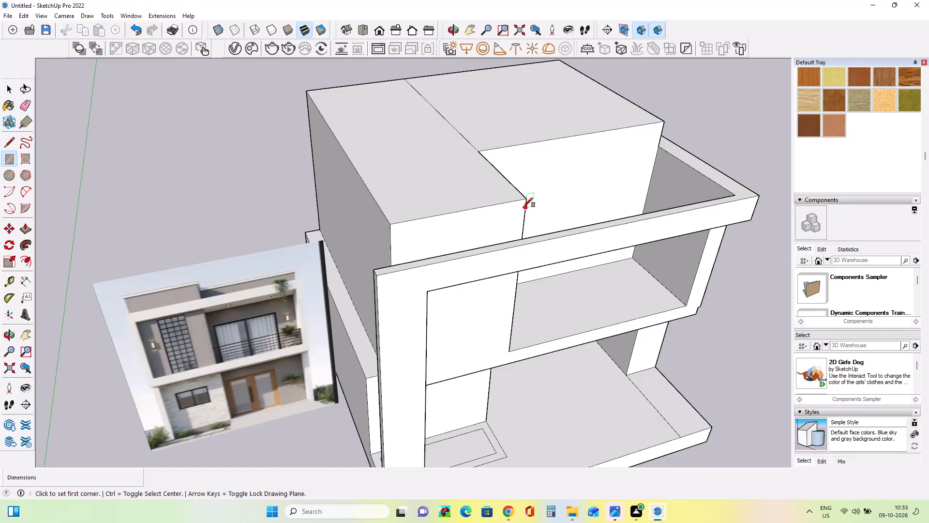
{"action": "left_click", "coordinate": [524, 207]}
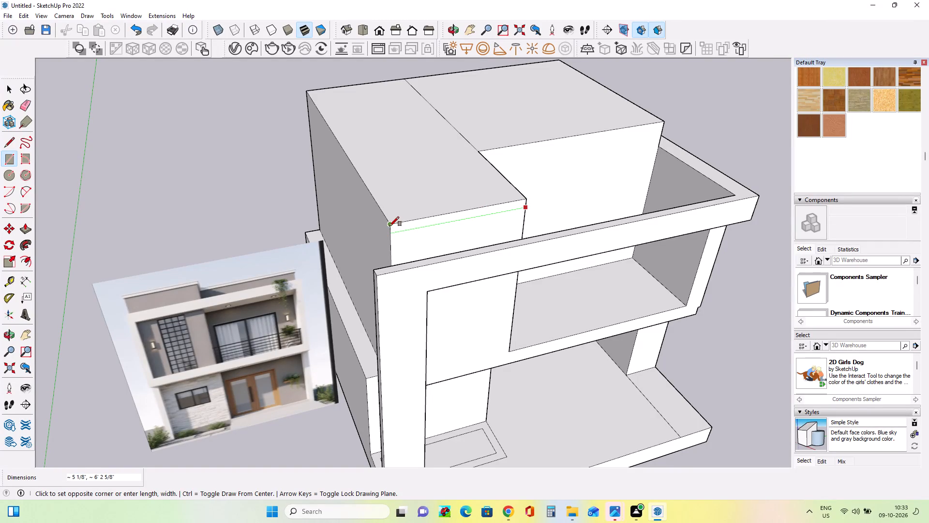
{"action": "left_click", "coordinate": [390, 226]}
Draw a rectangle about 16' 2 1/4" by 5 1/8" along the top of the left roof block's outer side face.
{"action": "middle_click_drag", "start_coordinate": [424, 261], "coordinate": [619, 253]}
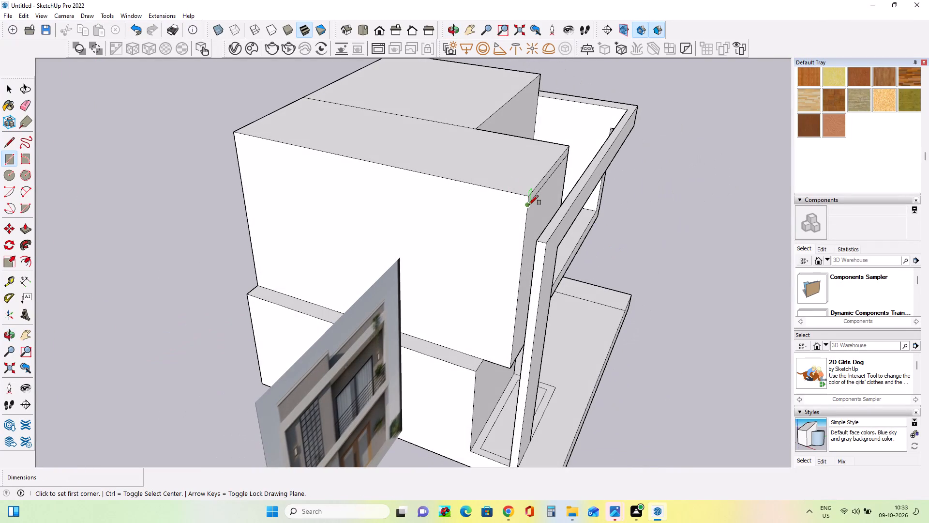
{"action": "left_click", "coordinate": [529, 205]}
{"action": "left_click", "coordinate": [236, 137]}
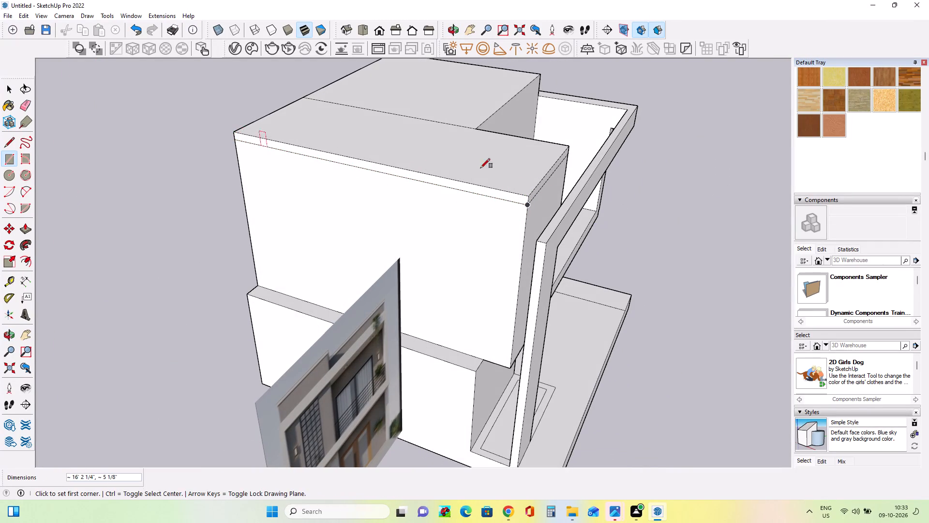
Draw a rectangle about 5' 5/8" by 5 1/8" along the top of the left roof block's inner side face.
{"action": "middle_click_drag", "start_coordinate": [552, 184], "coordinate": [115, 218]}
{"action": "scroll", "coordinate": [300, 212], "scroll_direction": "up", "scroll_amount": 4}
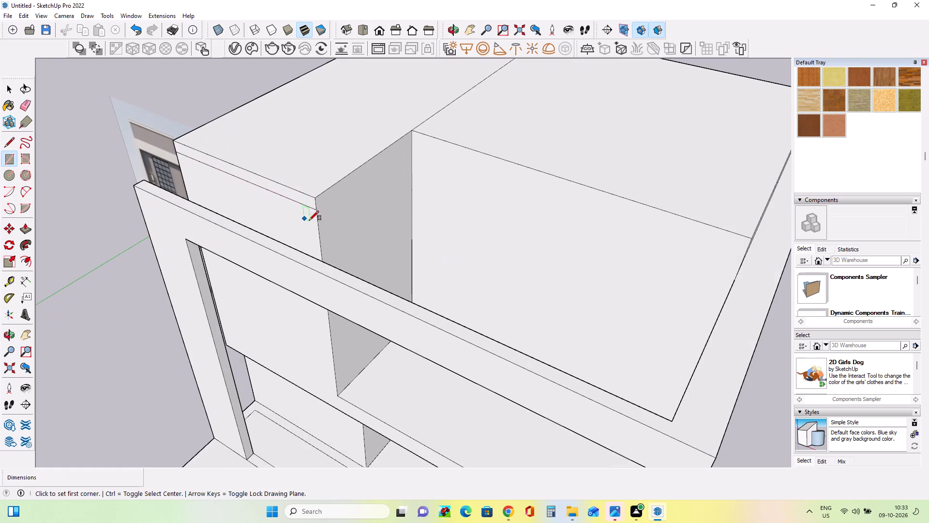
{"action": "left_click", "coordinate": [314, 209]}
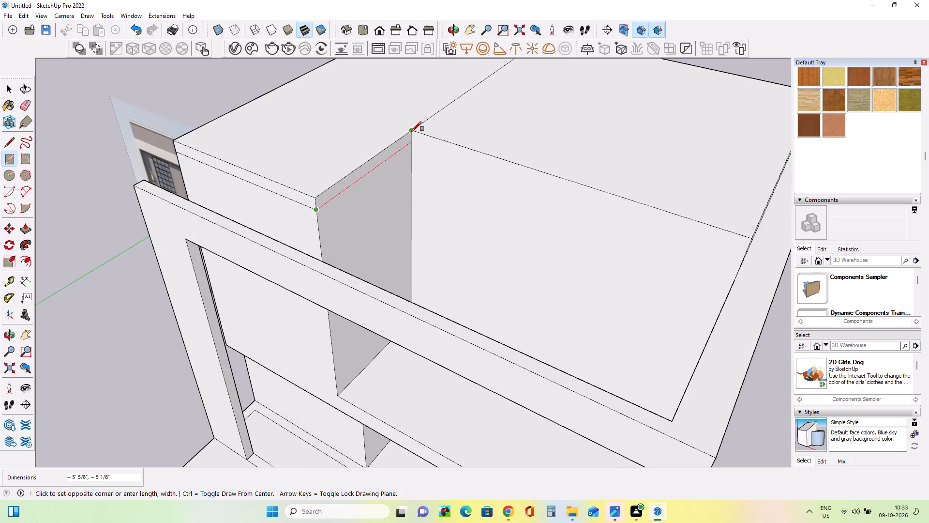
{"action": "left_click", "coordinate": [412, 131]}
Draw a rectangle about 11' long along the top of the right roof block's front face, level with the adjoining band.
{"action": "left_click", "coordinate": [411, 143]}
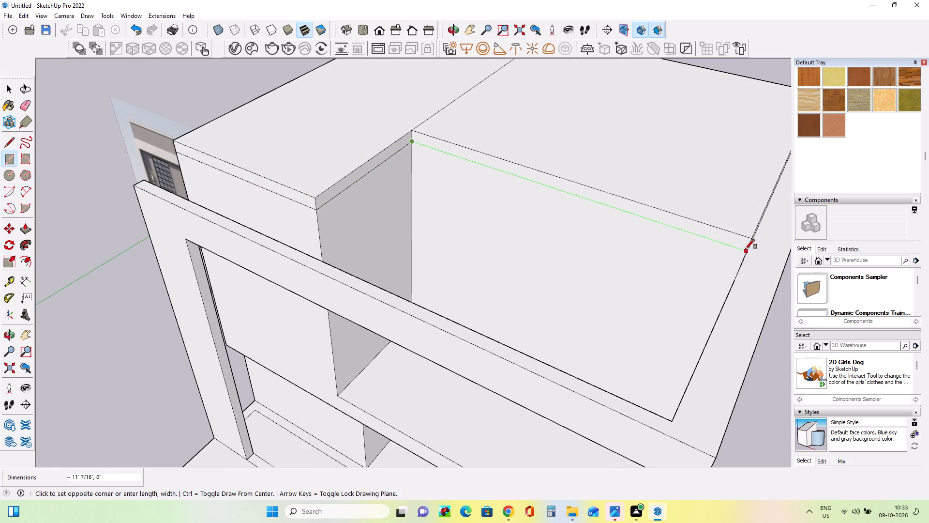
{"action": "left_click", "coordinate": [751, 242]}
Draw a rectangle about 11' 1 5/8" by 5 1/8" along the top of the right roof block's outer side face.
{"action": "middle_click_drag", "start_coordinate": [681, 256], "coordinate": [535, 224]}
{"action": "middle_click_drag", "start_coordinate": [532, 223], "coordinate": [459, 206]}
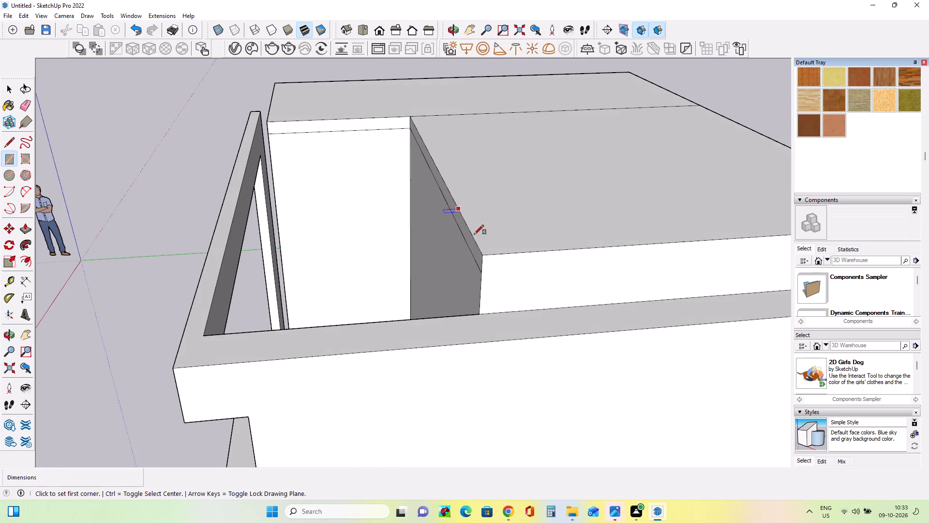
{"action": "left_click", "coordinate": [482, 270]}
{"action": "scroll", "coordinate": [482, 271], "scroll_direction": "down", "scroll_amount": 8}
{"action": "scroll", "coordinate": [483, 271], "scroll_direction": "up", "scroll_amount": 1}
{"action": "scroll", "coordinate": [483, 271], "scroll_direction": "down", "scroll_amount": 1}
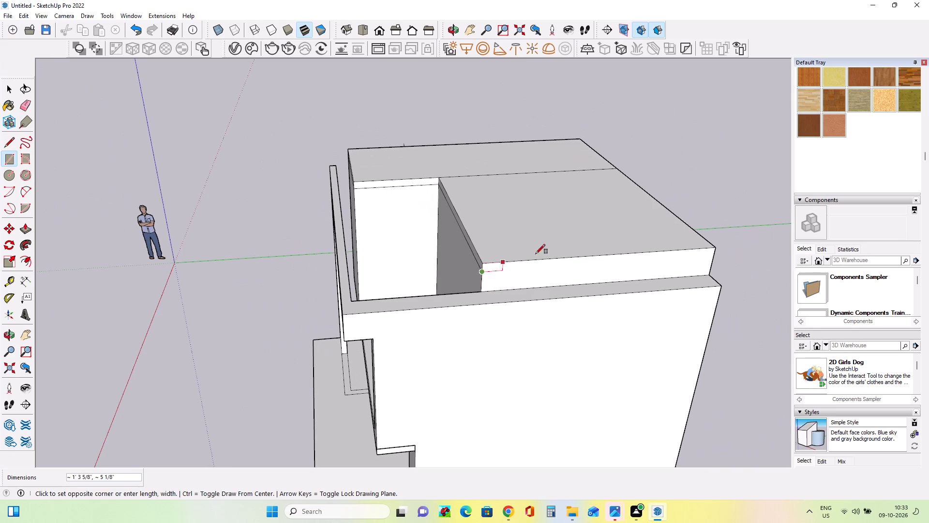
{"action": "left_click", "coordinate": [716, 250]}
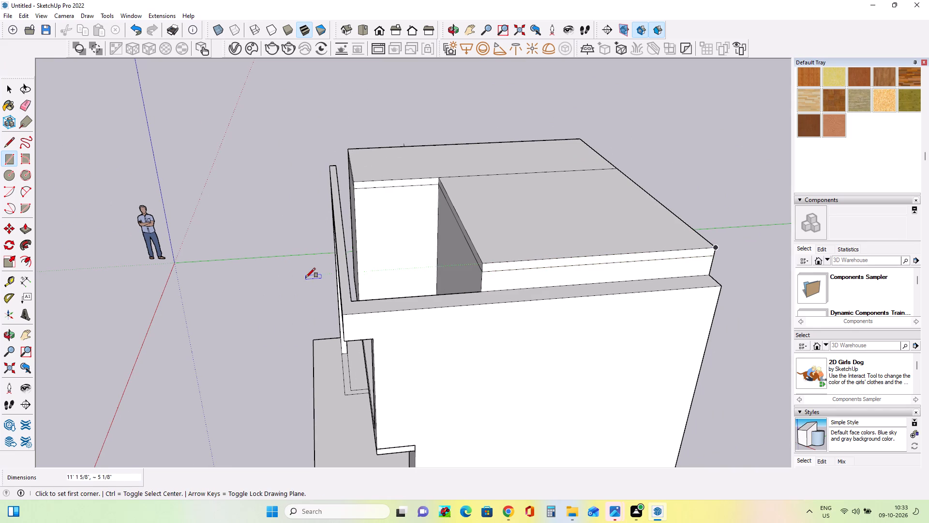
Push/Pull the coping band on the left roof block's front face outward about 2 3/4".
{"action": "middle_click_drag", "start_coordinate": [357, 290], "coordinate": [597, 325]}
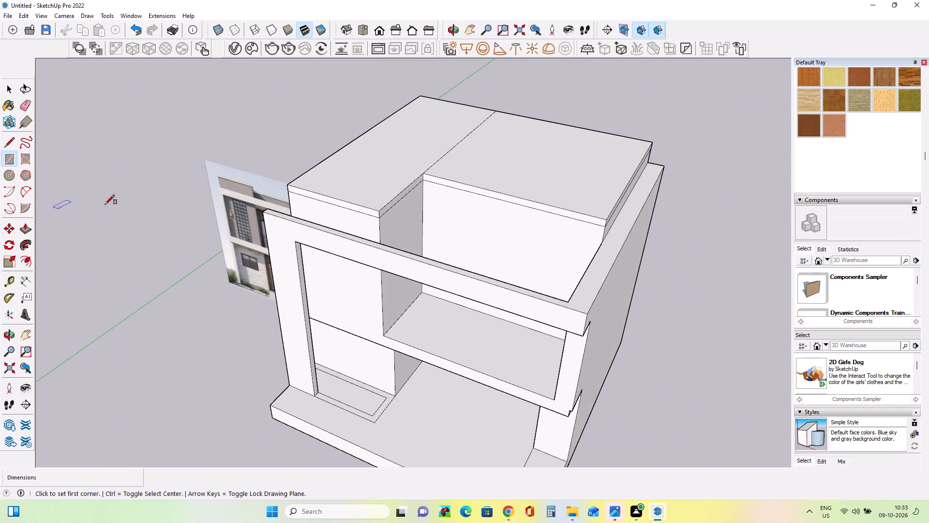
{"action": "left_click", "coordinate": [25, 228]}
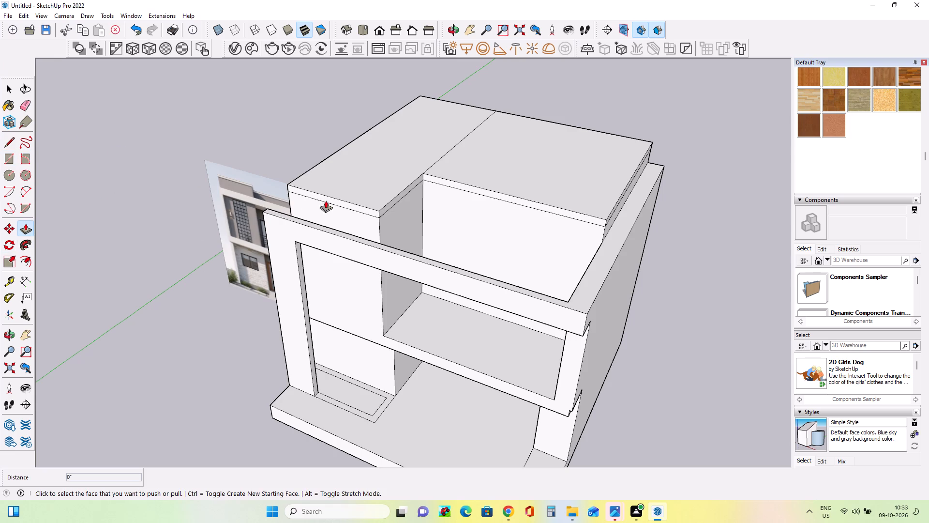
{"action": "left_click", "coordinate": [342, 202]}
{"action": "left_click", "coordinate": [340, 205]}
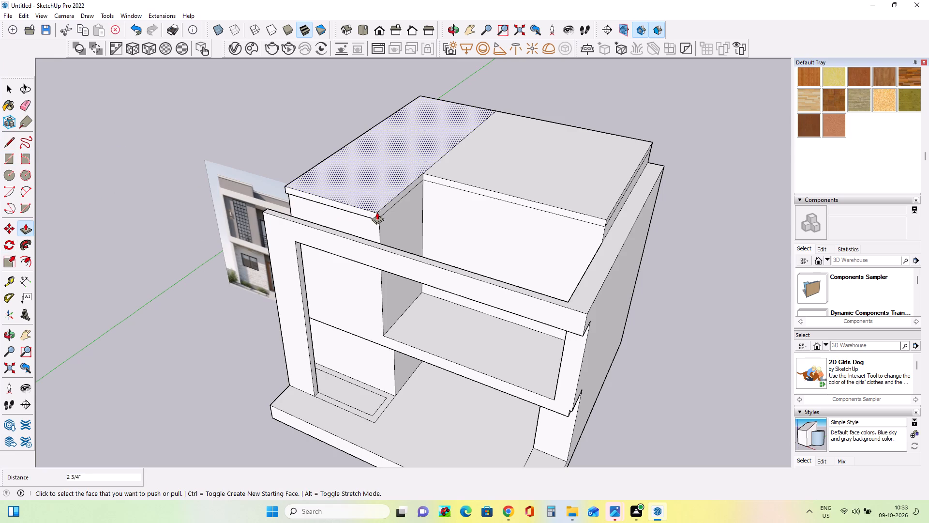
{"action": "left_click", "coordinate": [377, 214]}
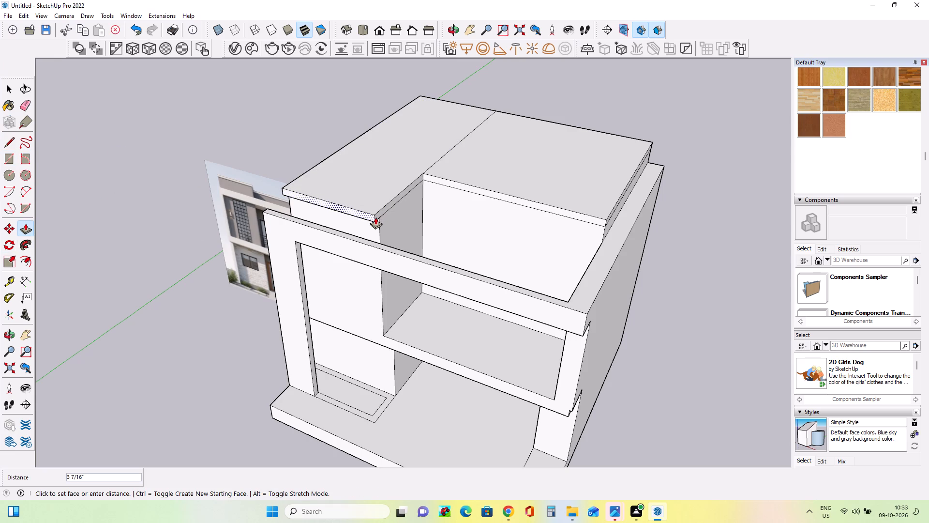
{"action": "key", "text": "Escape"}
Push/Pull the left roof block's inner side band outward about 3" and the right block's front band about 4".
{"action": "left_click", "coordinate": [383, 212]}
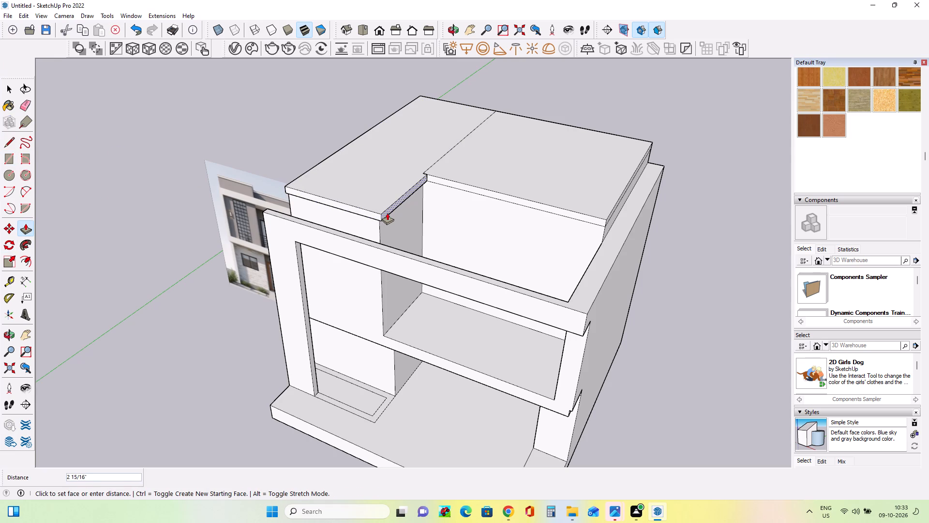
{"action": "left_click", "coordinate": [387, 213]}
{"action": "left_click", "coordinate": [483, 189]}
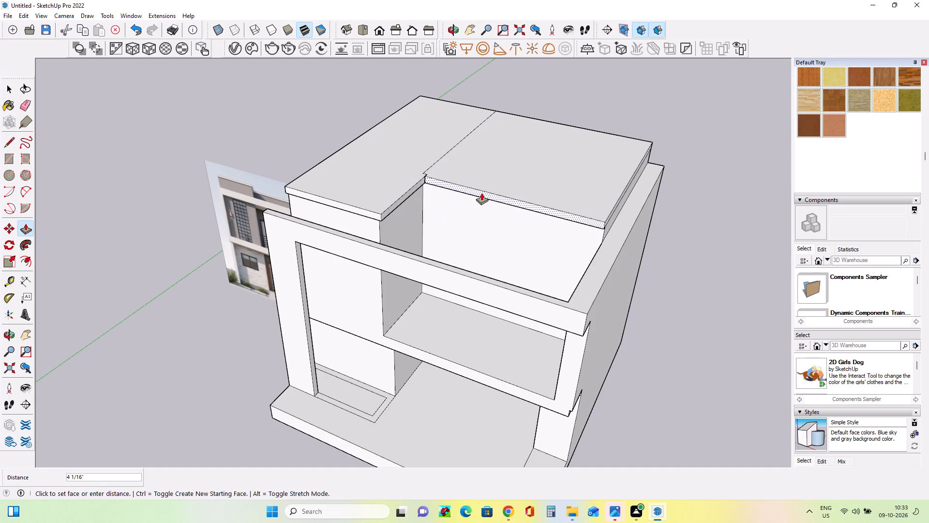
{"action": "left_click", "coordinate": [481, 193]}
Push/Pull the coping band on the left roof block's outer side face slightly outward.
{"action": "middle_click_drag", "start_coordinate": [372, 217], "coordinate": [567, 170]}
{"action": "middle_click_drag", "start_coordinate": [337, 233], "coordinate": [418, 224]}
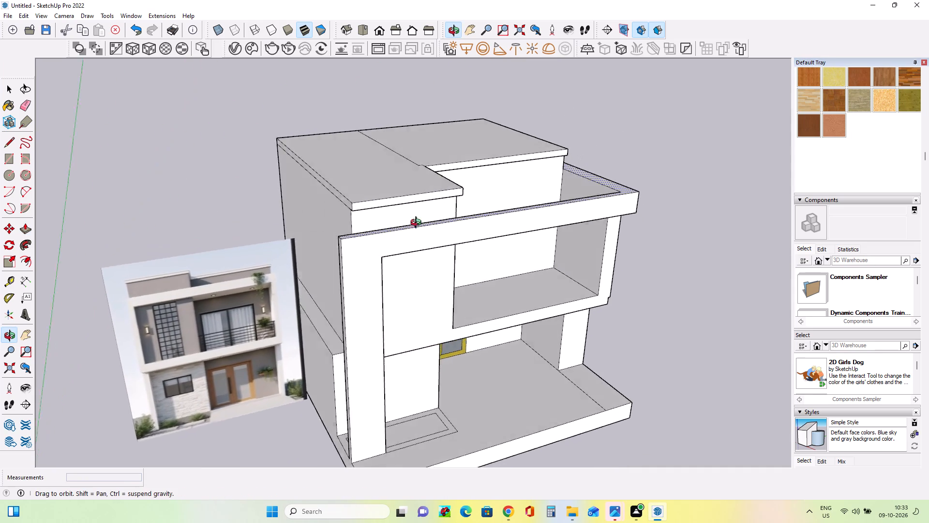
{"action": "middle_click_drag", "start_coordinate": [418, 224], "coordinate": [483, 214]}
{"action": "left_click", "coordinate": [399, 194]}
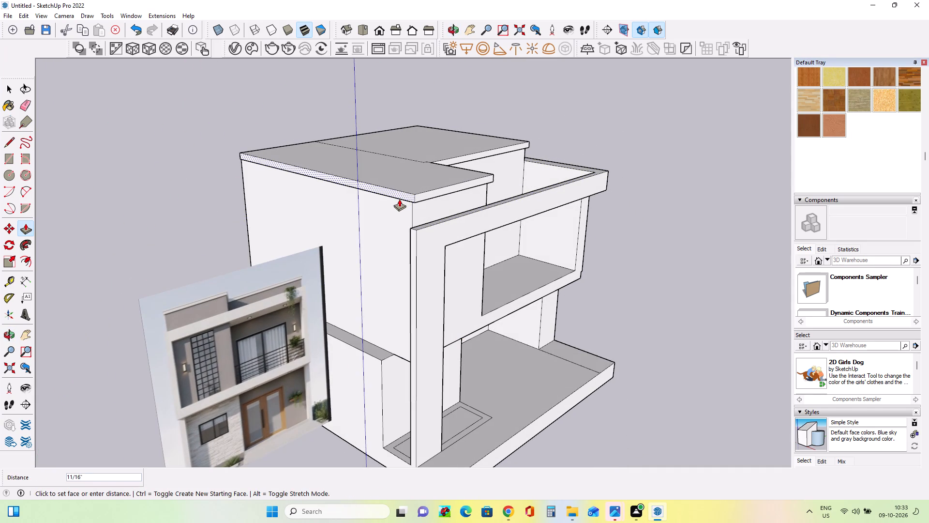
{"action": "left_click", "coordinate": [399, 199]}
Push/Pull the coping band on the right roof block's outer side face outward about 2 5/16".
{"action": "middle_click_drag", "start_coordinate": [530, 212], "coordinate": [358, 221]}
{"action": "middle_click_drag", "start_coordinate": [437, 223], "coordinate": [312, 248]}
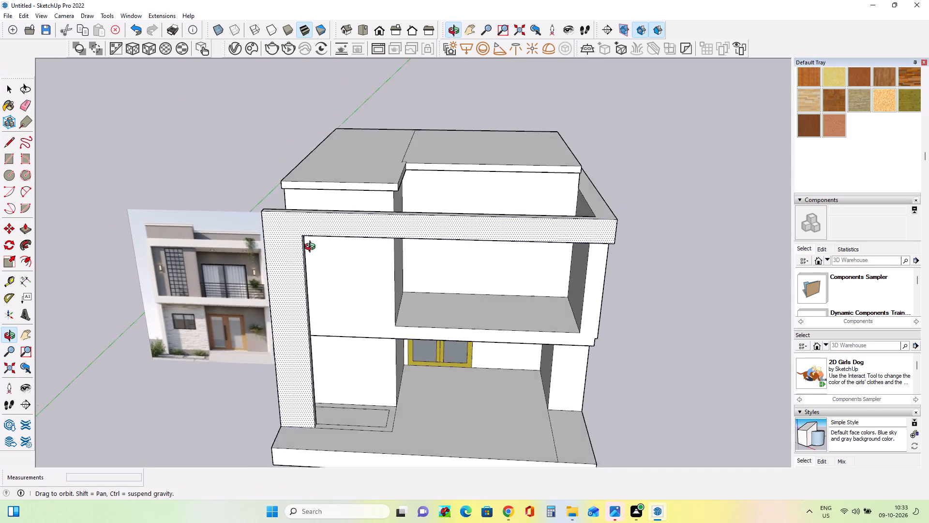
{"action": "middle_click_drag", "start_coordinate": [312, 248], "coordinate": [207, 235]}
{"action": "middle_click_drag", "start_coordinate": [220, 197], "coordinate": [230, 172]}
{"action": "left_click", "coordinate": [593, 168]}
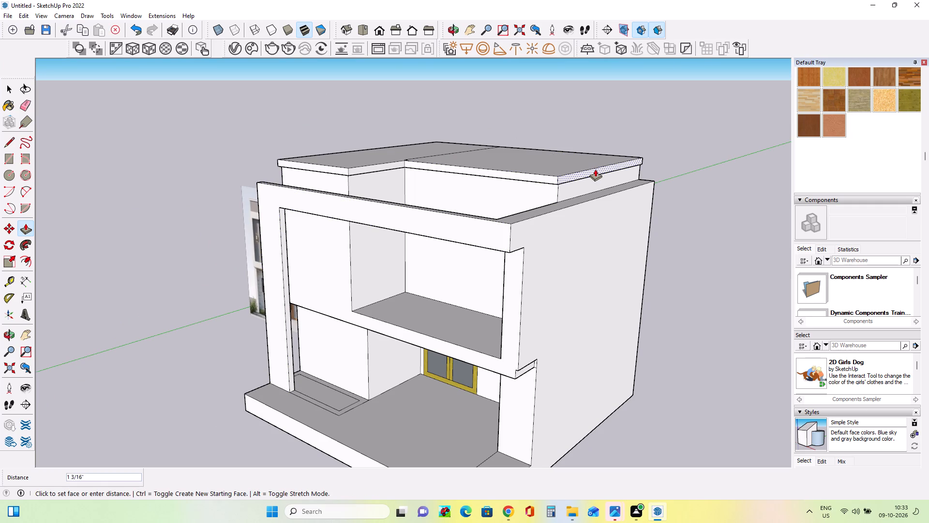
{"action": "left_click", "coordinate": [596, 169]}
Examine the projecting roof coping and the façade frame from several angles against the reference image.
{"action": "middle_click_drag", "start_coordinate": [357, 247], "coordinate": [521, 235]}
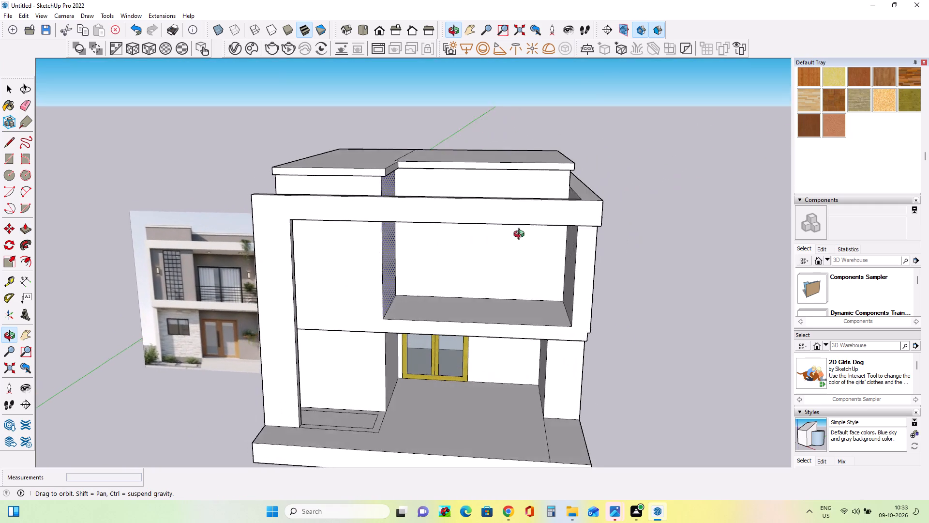
{"action": "middle_click_drag", "start_coordinate": [521, 235], "coordinate": [532, 236]}
{"action": "scroll", "coordinate": [447, 199], "scroll_direction": "down", "scroll_amount": 1}
{"action": "middle_click_drag", "start_coordinate": [396, 210], "coordinate": [475, 220]}
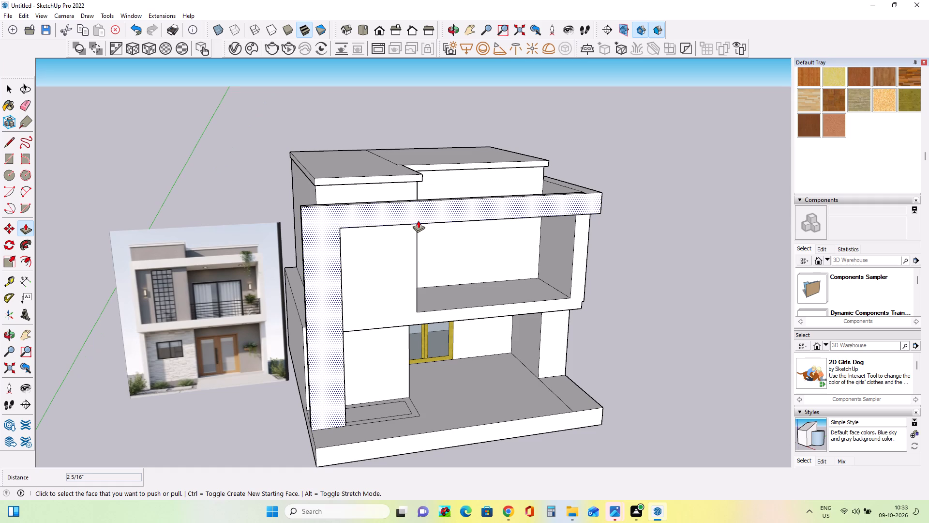
{"action": "middle_click_drag", "start_coordinate": [431, 229], "coordinate": [437, 271]}
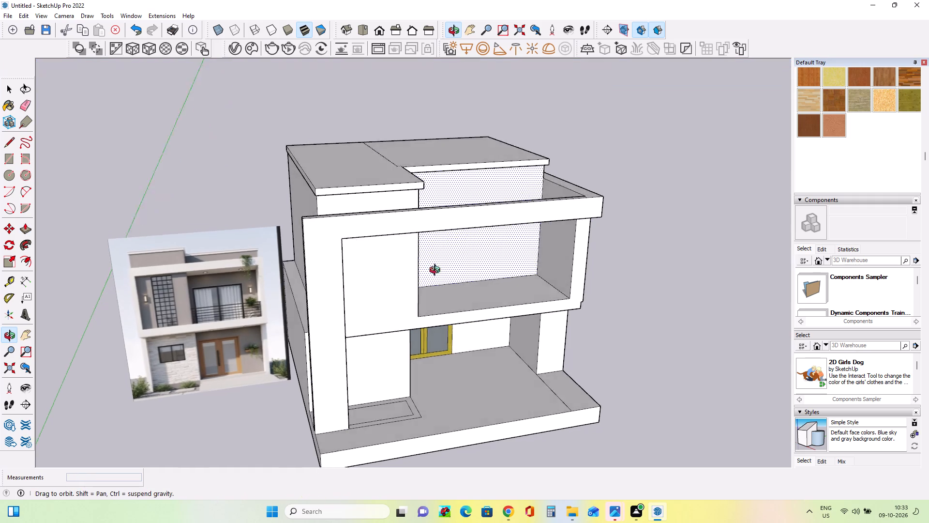
{"action": "middle_click_drag", "start_coordinate": [437, 271], "coordinate": [407, 239]}
{"action": "scroll", "coordinate": [362, 191], "scroll_direction": "up", "scroll_amount": 3}
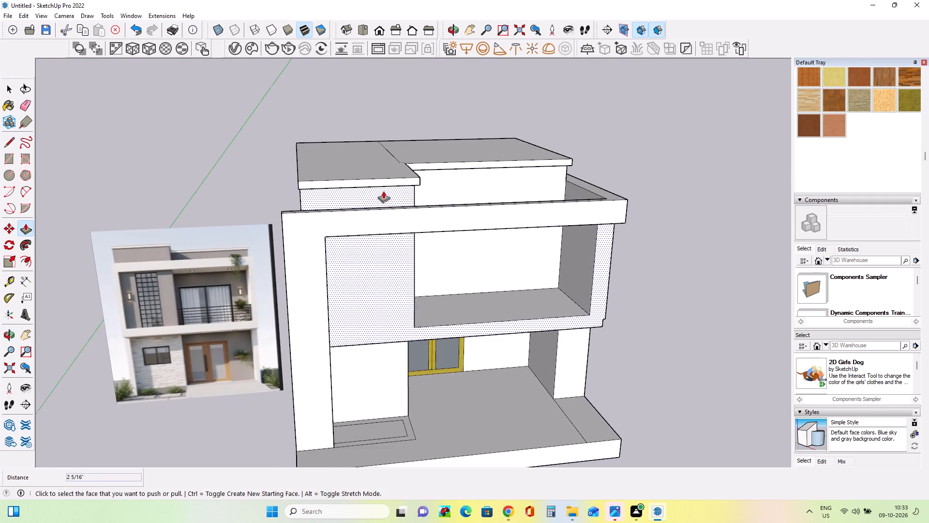
{"action": "middle_click_drag", "start_coordinate": [488, 200], "coordinate": [441, 134]}
{"action": "scroll", "coordinate": [443, 122], "scroll_direction": "up", "scroll_amount": 1}
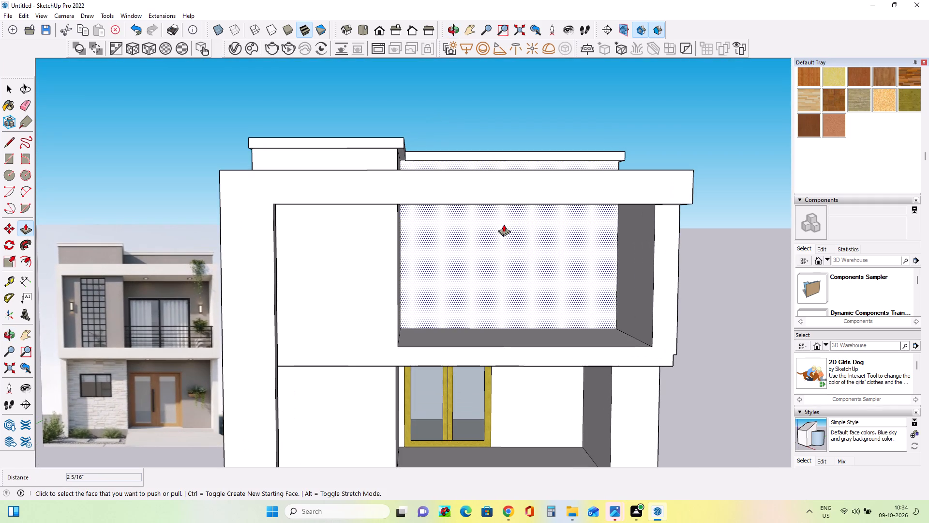
{"action": "middle_click_drag", "start_coordinate": [516, 250], "coordinate": [491, 221]}
{"action": "middle_click_drag", "start_coordinate": [504, 216], "coordinate": [350, 353]}
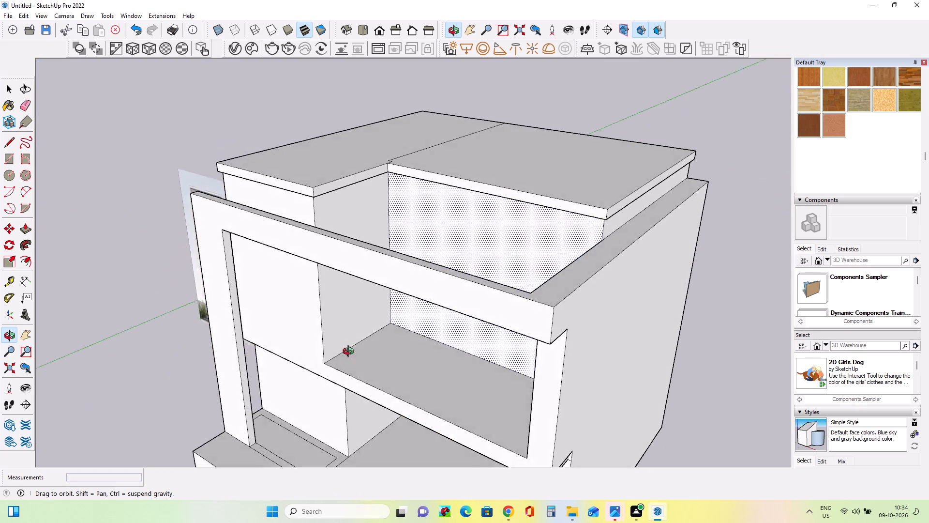
{"action": "middle_click_drag", "start_coordinate": [350, 353], "coordinate": [347, 355]}
{"action": "middle_click_drag", "start_coordinate": [490, 314], "coordinate": [491, 341]}
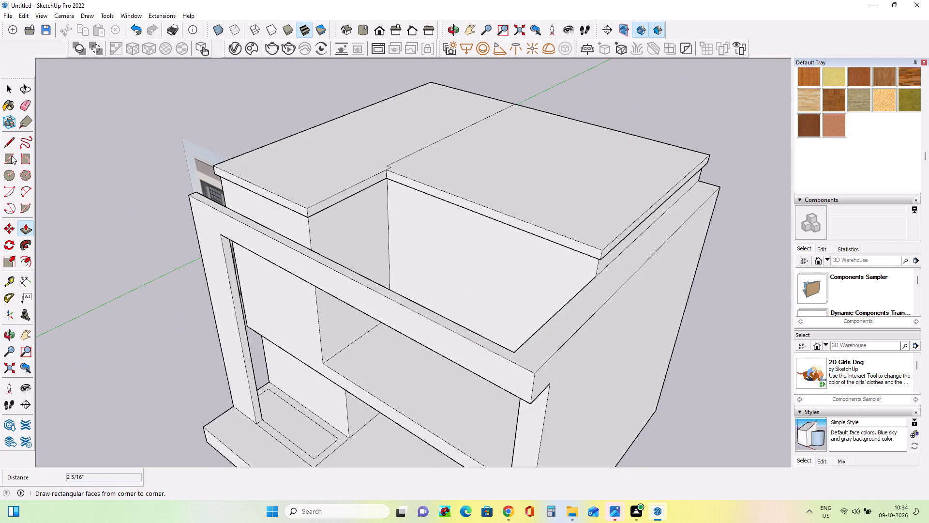
Draw lines about 1' 3/4" across the top and 1' 4 7/16" down the side to separate the front beam's right end from the side parapet.
{"action": "left_click", "coordinate": [7, 143]}
{"action": "left_click", "coordinate": [512, 351]}
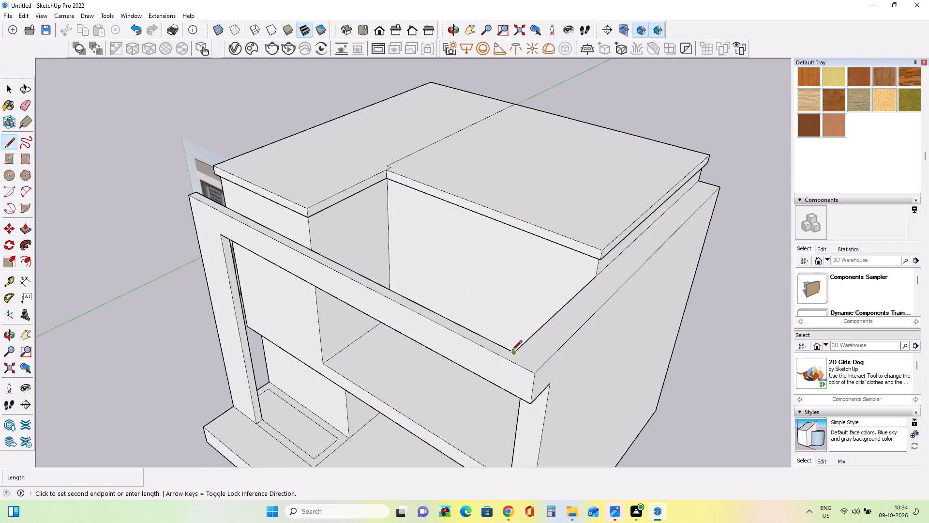
{"action": "left_click", "coordinate": [541, 368]}
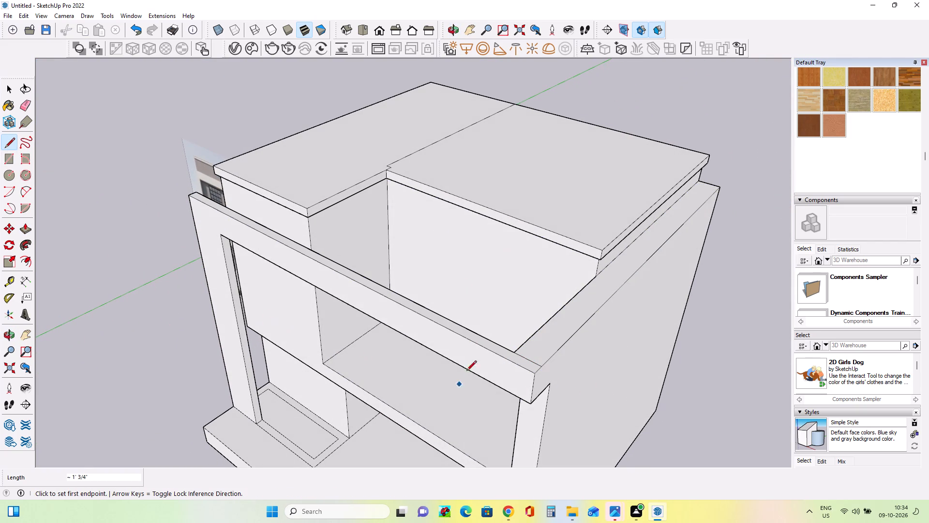
{"action": "left_click", "coordinate": [543, 369]}
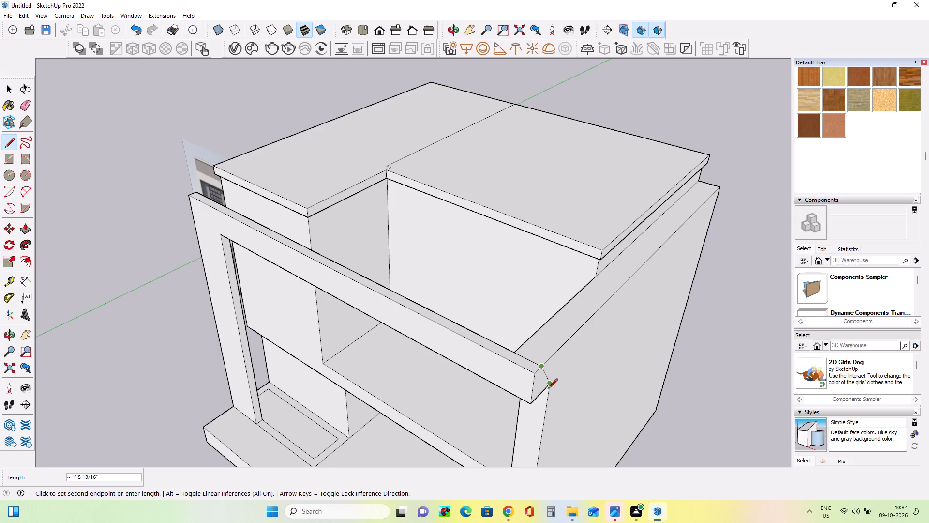
{"action": "scroll", "coordinate": [547, 398], "scroll_direction": "up", "scroll_amount": 7}
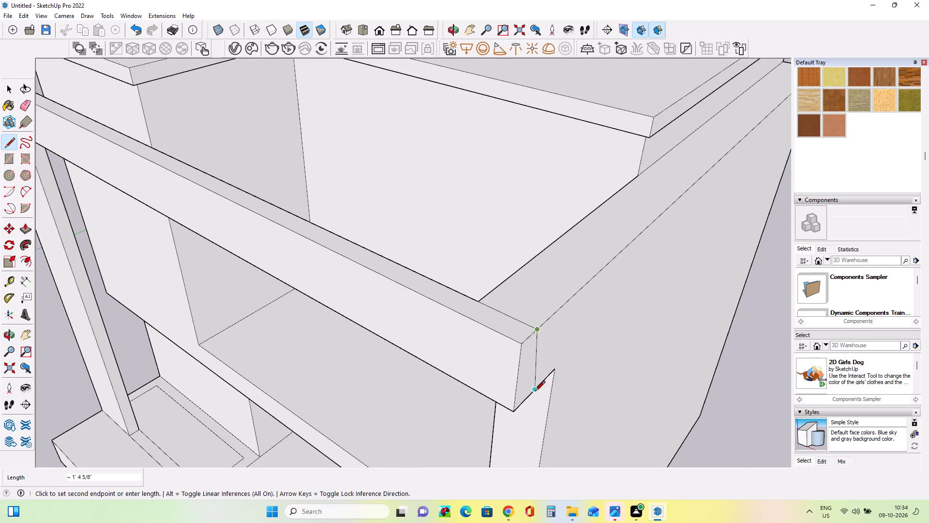
{"action": "left_click", "coordinate": [528, 396]}
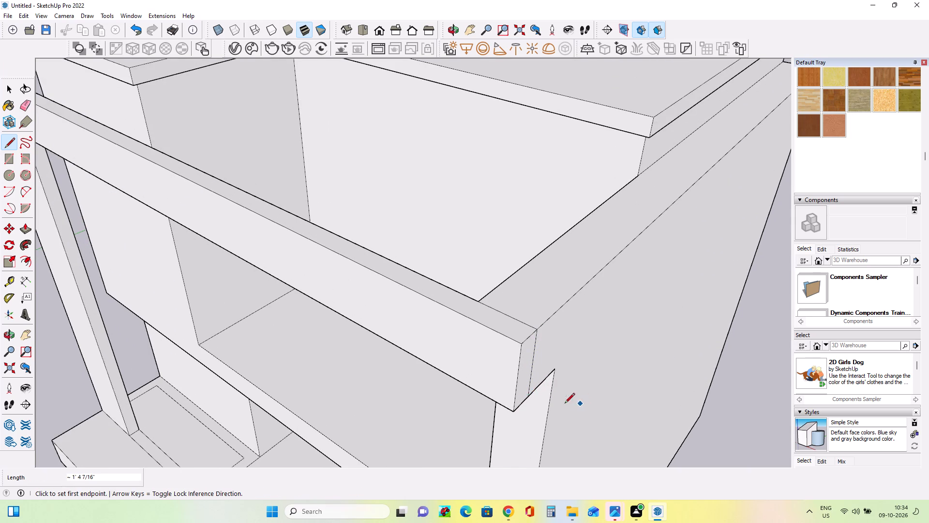
{"action": "middle_click_drag", "start_coordinate": [561, 404], "coordinate": [429, 375]}
Push/Pull the right end face of the front frame's top beam inward, back toward the side parapet's inner edge.
{"action": "left_click", "coordinate": [23, 222]}
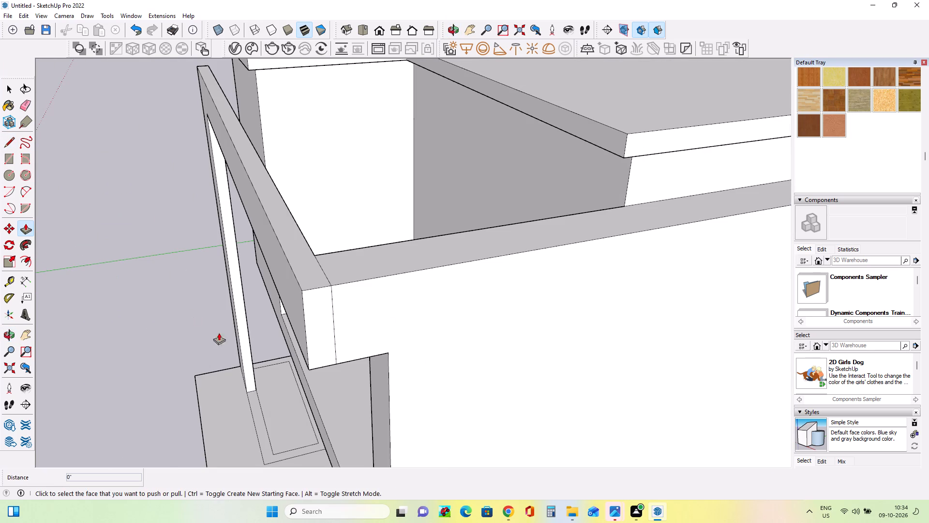
{"action": "left_click_drag", "start_coordinate": [326, 337], "coordinate": [327, 330]}
{"action": "left_click", "coordinate": [313, 309]}
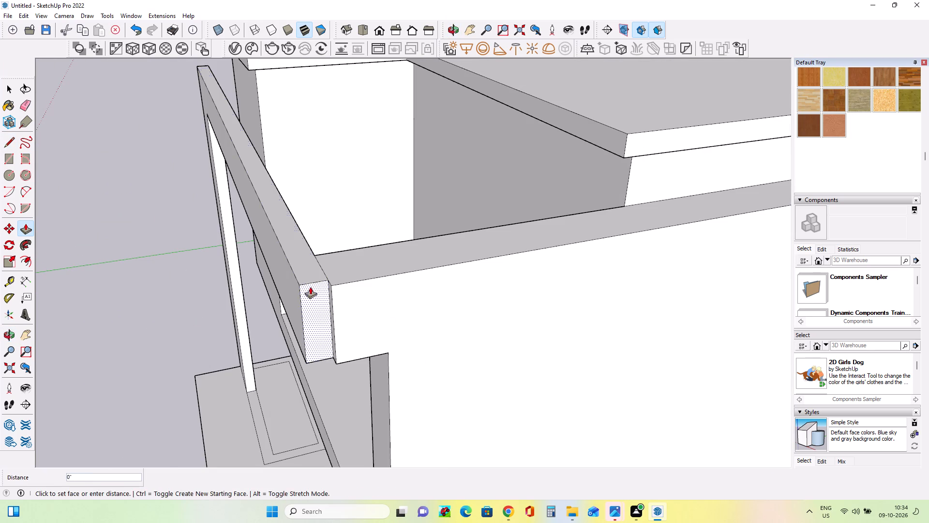
{"action": "left_click", "coordinate": [315, 297]}
{"action": "left_click_drag", "start_coordinate": [313, 299], "coordinate": [310, 287]}
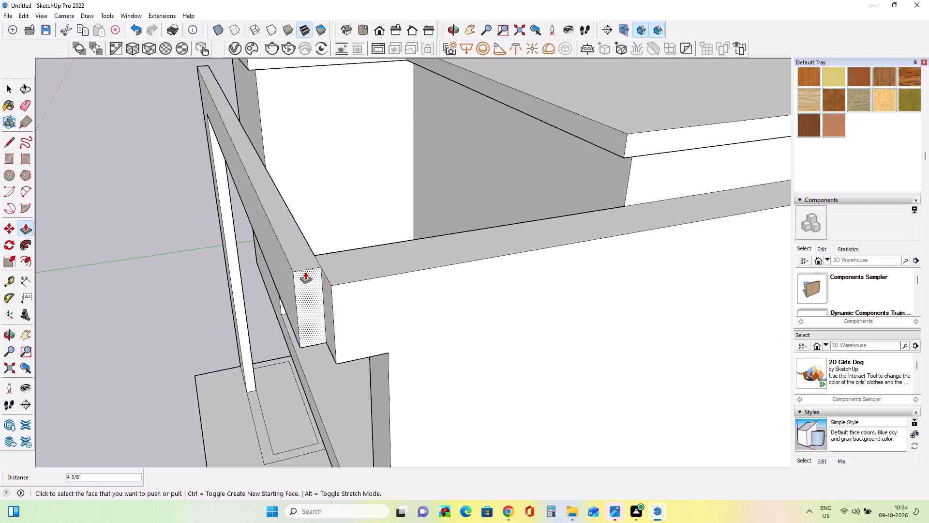
{"action": "left_click", "coordinate": [305, 273]}
{"action": "left_click", "coordinate": [303, 278]}
{"action": "left_click_drag", "start_coordinate": [306, 271], "coordinate": [306, 267]}
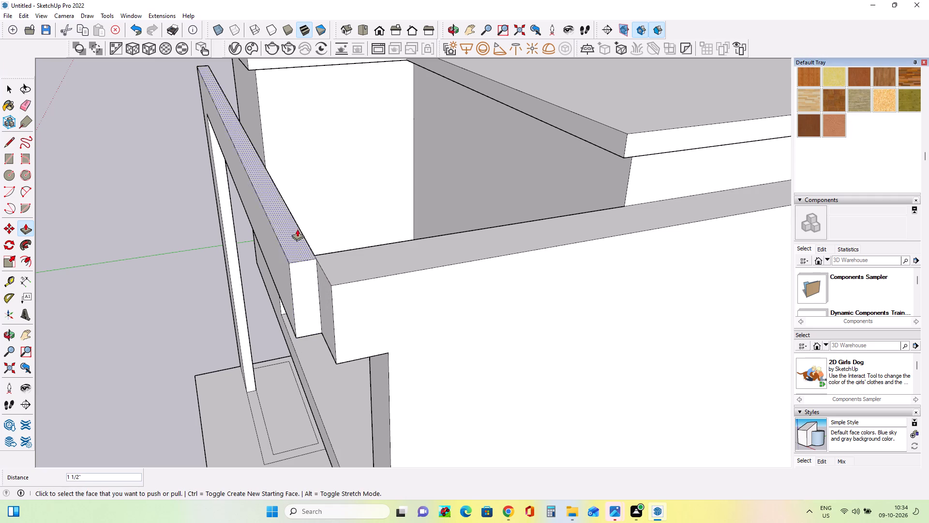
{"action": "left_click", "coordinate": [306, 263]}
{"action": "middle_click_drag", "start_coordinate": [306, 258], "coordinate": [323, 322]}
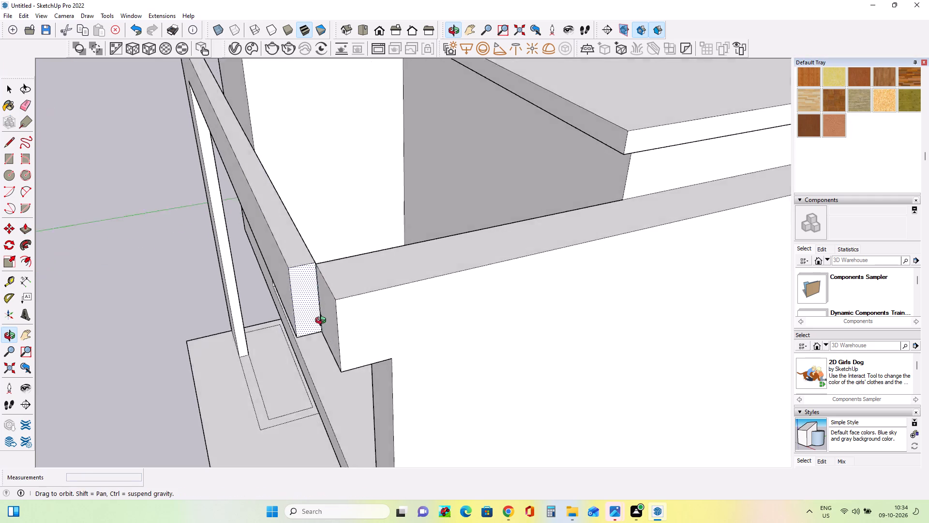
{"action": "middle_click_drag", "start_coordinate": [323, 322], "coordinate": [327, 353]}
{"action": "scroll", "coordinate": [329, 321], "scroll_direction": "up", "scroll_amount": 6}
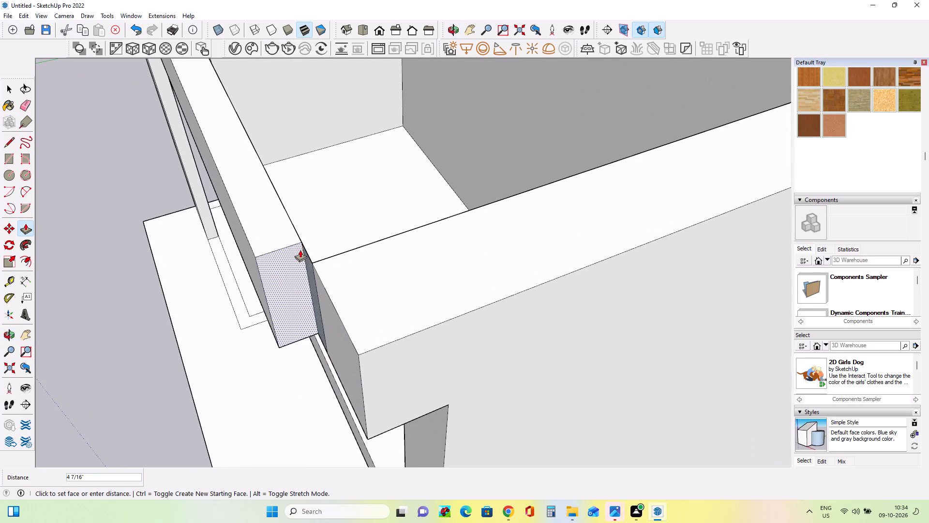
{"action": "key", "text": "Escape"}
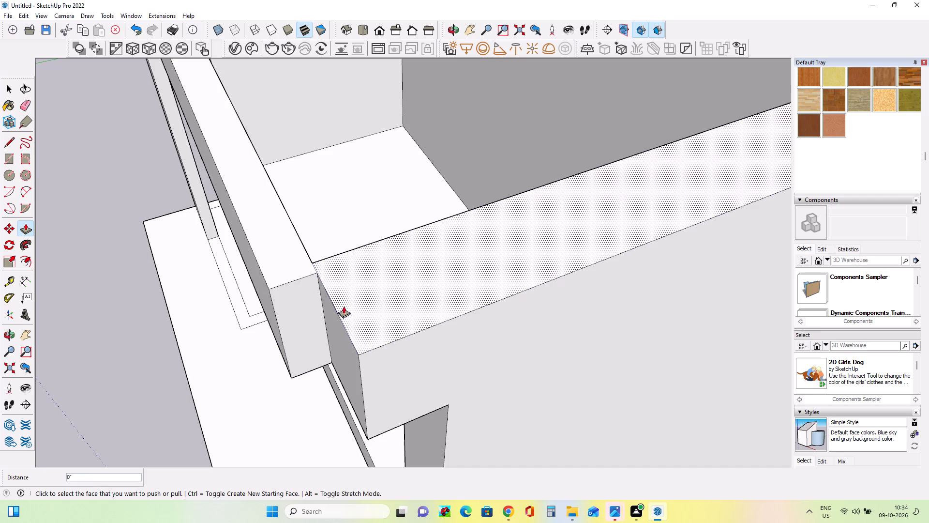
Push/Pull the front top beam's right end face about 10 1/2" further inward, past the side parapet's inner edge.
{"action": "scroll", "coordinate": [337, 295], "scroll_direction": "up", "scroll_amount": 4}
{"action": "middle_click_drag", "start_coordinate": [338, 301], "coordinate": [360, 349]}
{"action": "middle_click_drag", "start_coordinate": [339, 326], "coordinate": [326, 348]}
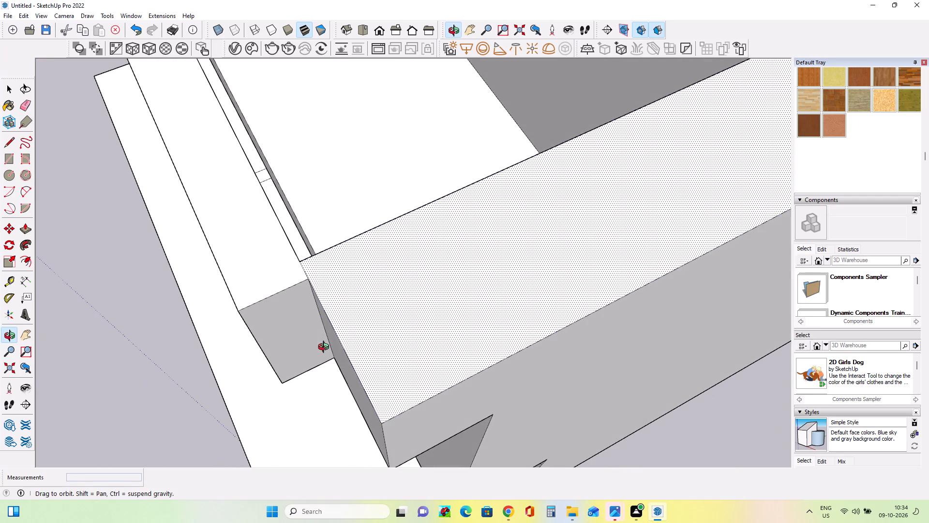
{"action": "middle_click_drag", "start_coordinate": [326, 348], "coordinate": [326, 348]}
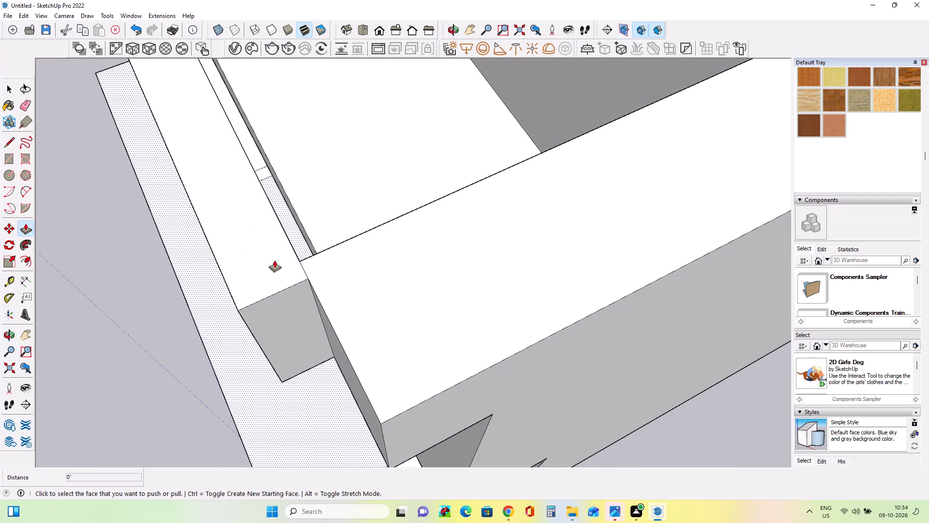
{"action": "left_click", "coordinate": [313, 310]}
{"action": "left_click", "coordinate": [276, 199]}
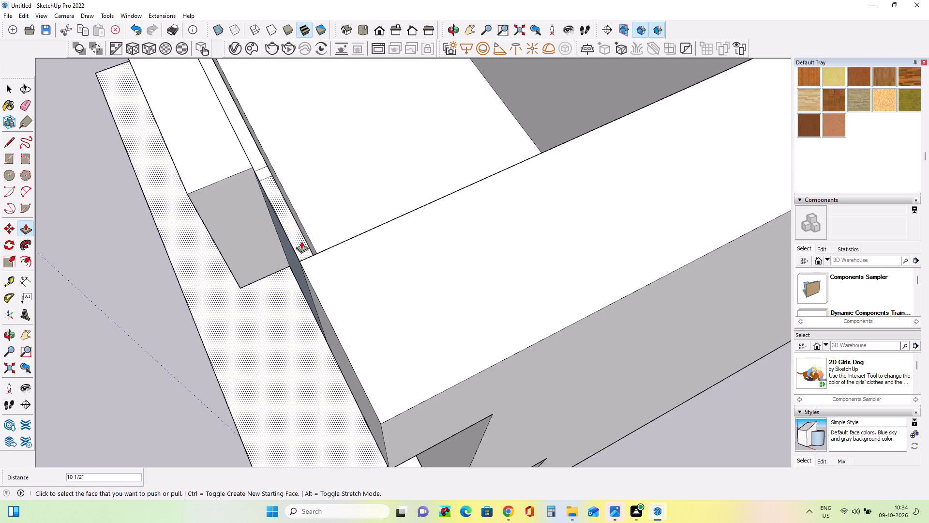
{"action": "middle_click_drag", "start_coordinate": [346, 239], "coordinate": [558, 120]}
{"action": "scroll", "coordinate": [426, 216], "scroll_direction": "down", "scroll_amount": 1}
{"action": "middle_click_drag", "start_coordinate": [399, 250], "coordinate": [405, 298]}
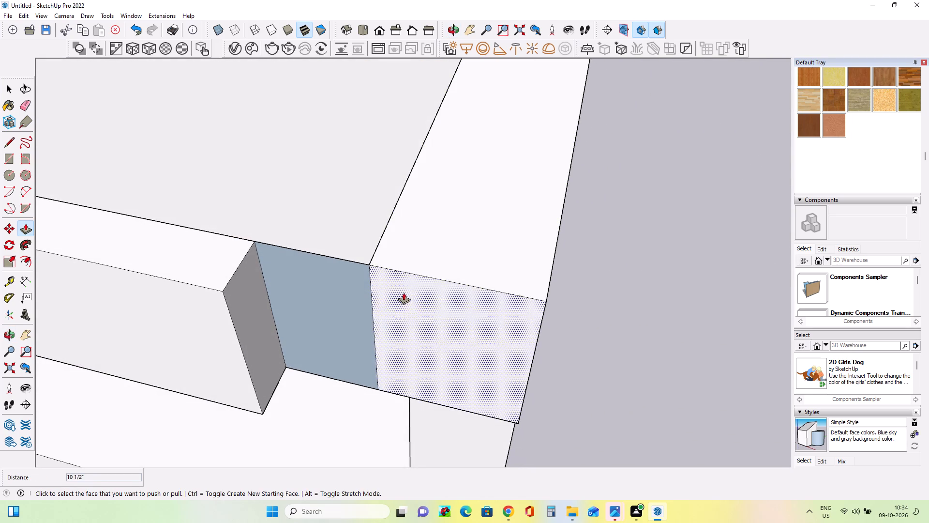
Undo the Push/Pull cutbacks of the front top beam's right end and the lines separating it from the side parapet.
{"action": "key", "text": "ctrl+z"}
{"action": "key", "text": "ctrl+z"}
{"action": "key", "text": "ctrl+z"}
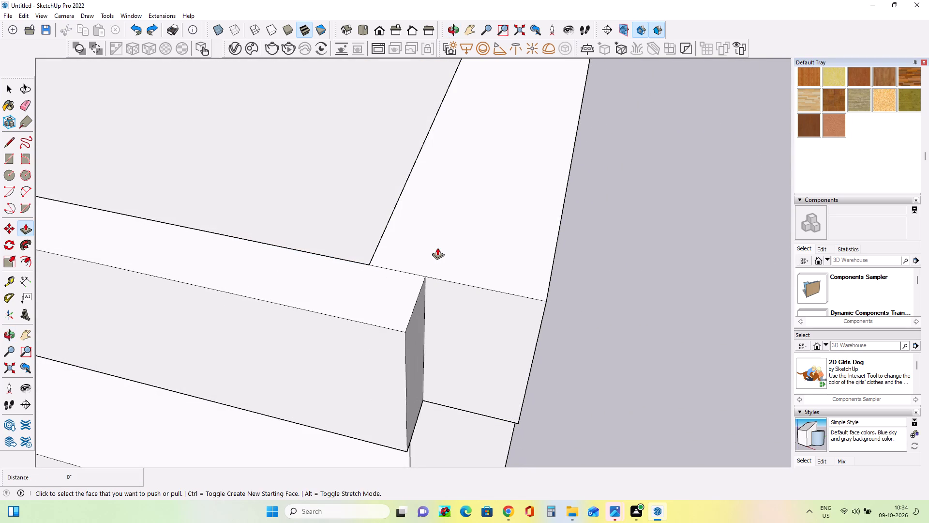
{"action": "key", "text": "ctrl+z"}
{"action": "key", "text": "ctrl+z"}
{"action": "key", "text": "ctrl+z"}
{"action": "key", "text": "ctrl+z"}
{"action": "key", "text": "ctrl+z"}
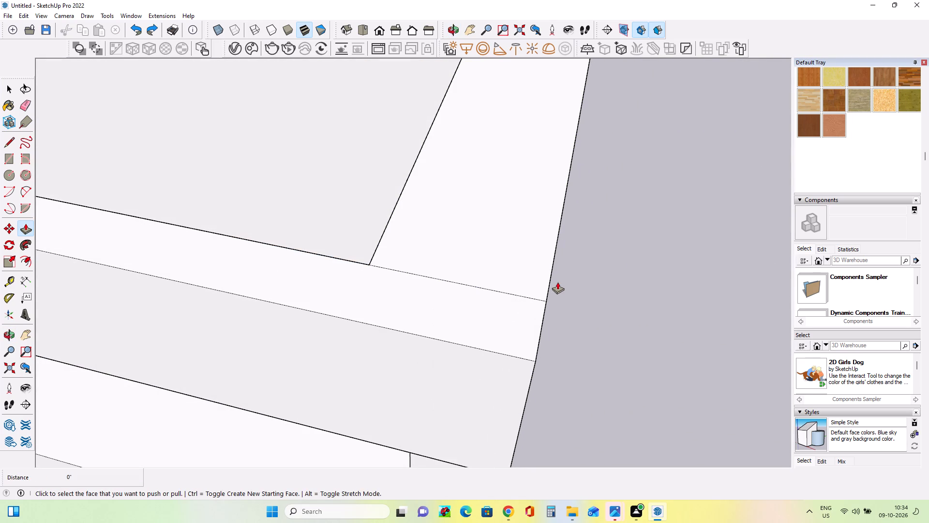
Examine the restored frame corner, the side parapet and the upper balcony recess from several angles.
{"action": "middle_click_drag", "start_coordinate": [573, 277], "coordinate": [591, 321]}
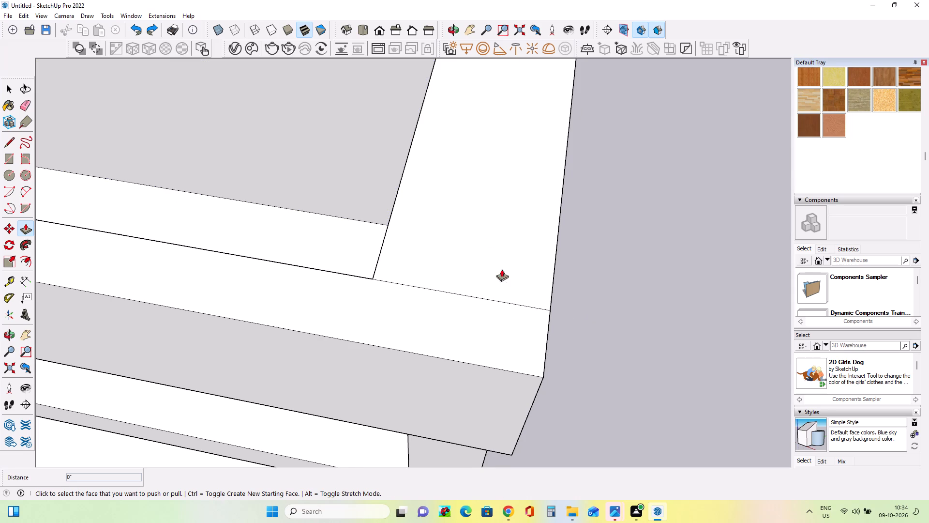
{"action": "scroll", "coordinate": [574, 304], "scroll_direction": "down", "scroll_amount": 6}
{"action": "middle_click_drag", "start_coordinate": [456, 267], "coordinate": [580, 322]}
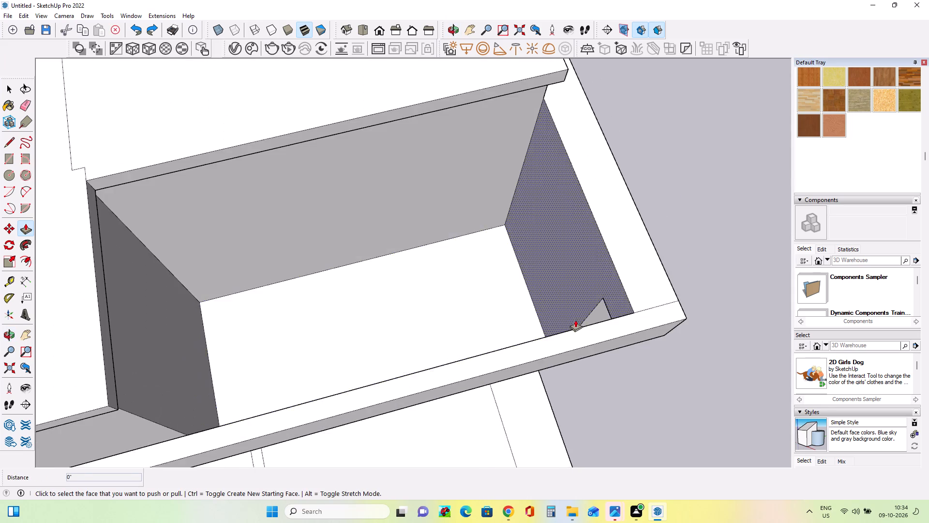
{"action": "scroll", "coordinate": [575, 313], "scroll_direction": "down", "scroll_amount": 3}
{"action": "middle_click_drag", "start_coordinate": [437, 327], "coordinate": [406, 234]}
{"action": "scroll", "coordinate": [451, 234], "scroll_direction": "down", "scroll_amount": 4}
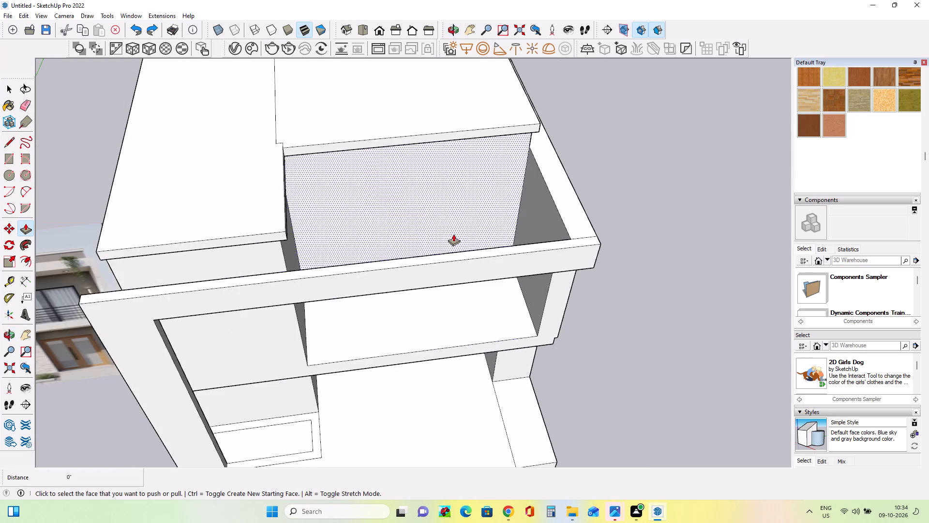
{"action": "scroll", "coordinate": [454, 234], "scroll_direction": "down", "scroll_amount": 3}
{"action": "scroll", "coordinate": [333, 298], "scroll_direction": "up", "scroll_amount": 3}
{"action": "middle_click_drag", "start_coordinate": [470, 286], "coordinate": [462, 304]}
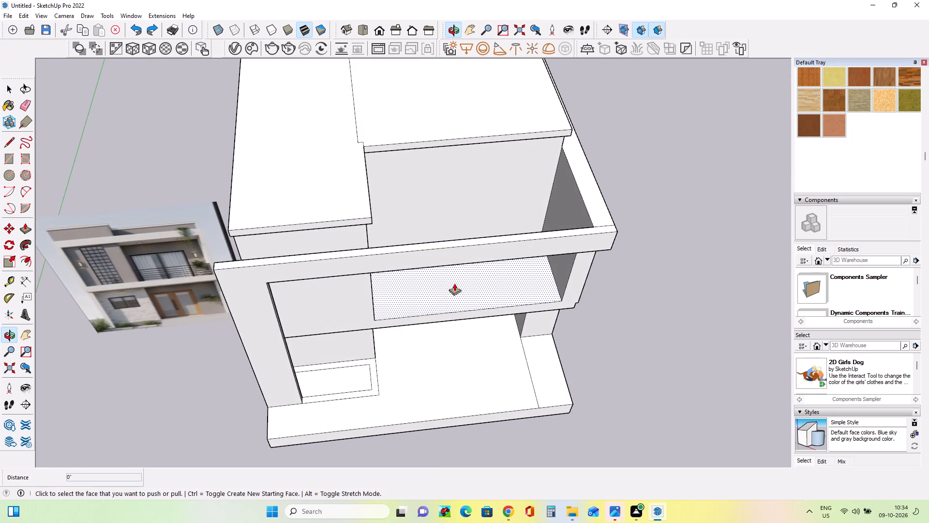
{"action": "scroll", "coordinate": [447, 268], "scroll_direction": "up", "scroll_amount": 3}
{"action": "middle_click_drag", "start_coordinate": [494, 287], "coordinate": [505, 304]}
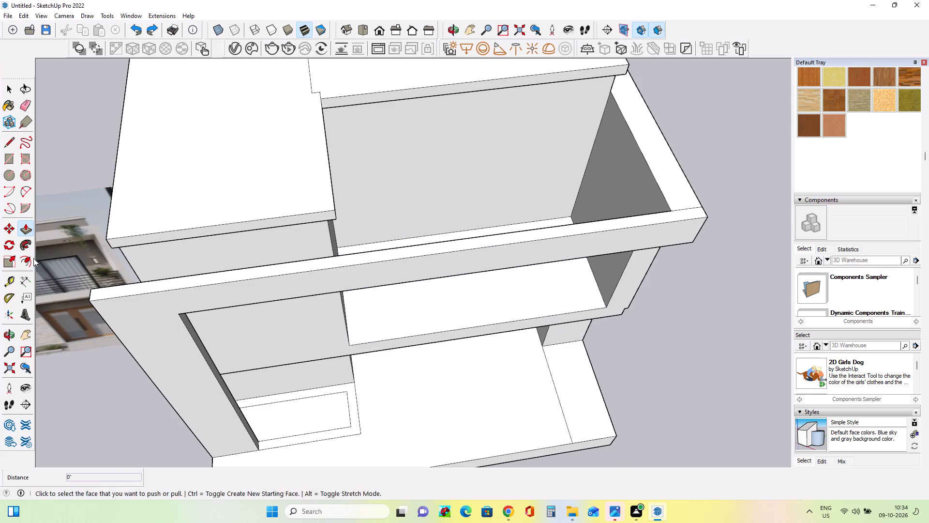
Draw a door rectangle about 6' 3 3/4" by 6' 7 3/4" on the upper balcony's back wall, starting from the floor edge.
{"action": "left_click", "coordinate": [5, 261]}
{"action": "middle_click_drag", "start_coordinate": [457, 236], "coordinate": [457, 244]}
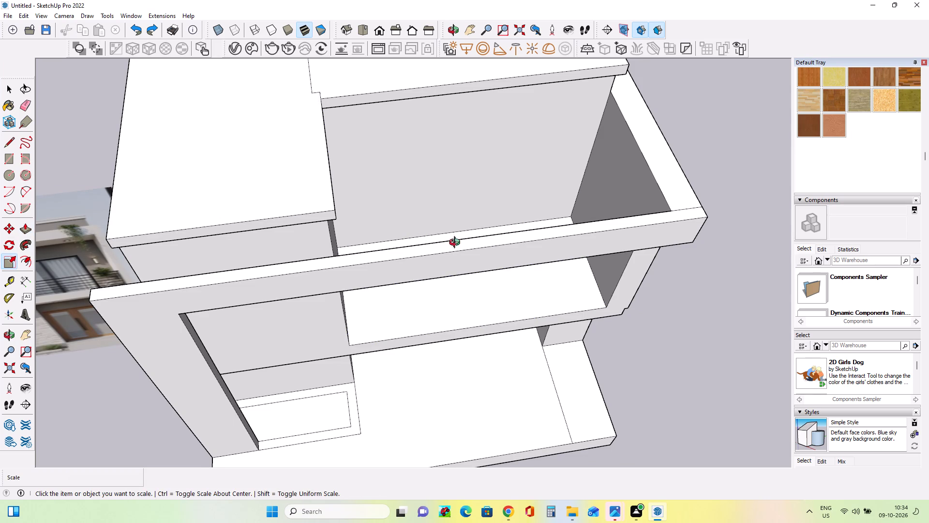
{"action": "middle_click_drag", "start_coordinate": [457, 244], "coordinate": [452, 264]}
{"action": "left_click", "coordinate": [11, 157]}
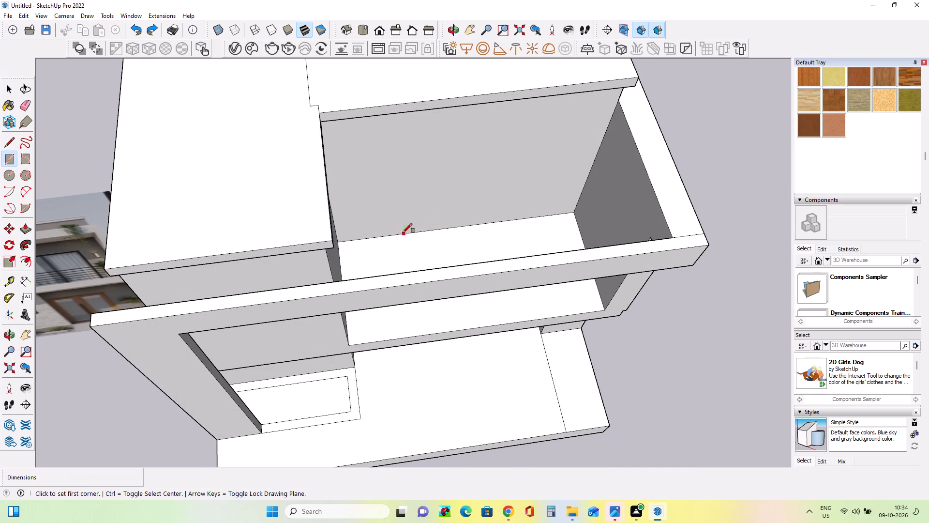
{"action": "middle_click_drag", "start_coordinate": [435, 259], "coordinate": [479, 170]}
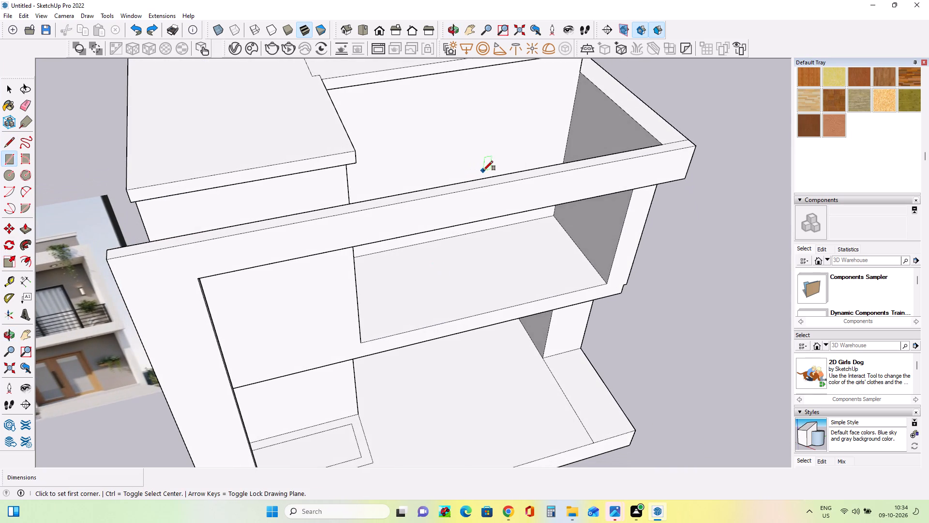
{"action": "scroll", "coordinate": [483, 170], "scroll_direction": "down", "scroll_amount": 2}
{"action": "scroll", "coordinate": [162, 305], "scroll_direction": "up", "scroll_amount": 12}
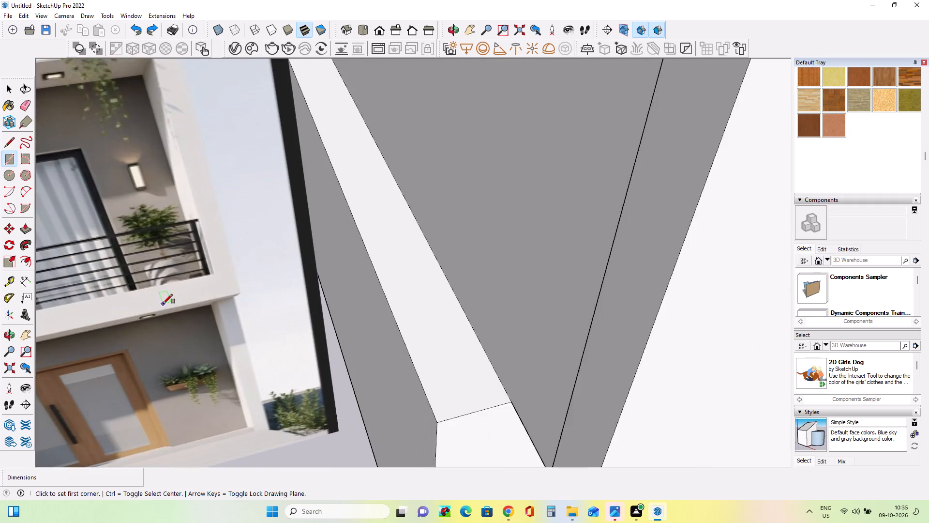
{"action": "scroll", "coordinate": [163, 304], "scroll_direction": "up", "scroll_amount": 4}
{"action": "scroll", "coordinate": [163, 304], "scroll_direction": "down", "scroll_amount": 8}
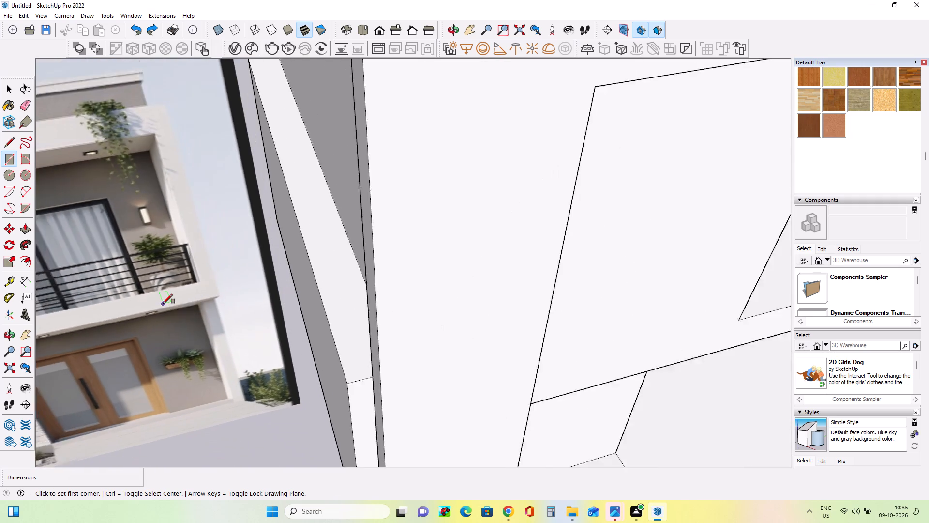
{"action": "scroll", "coordinate": [163, 304], "scroll_direction": "down", "scroll_amount": 8}
{"action": "middle_click_drag", "start_coordinate": [388, 282], "coordinate": [305, 324]}
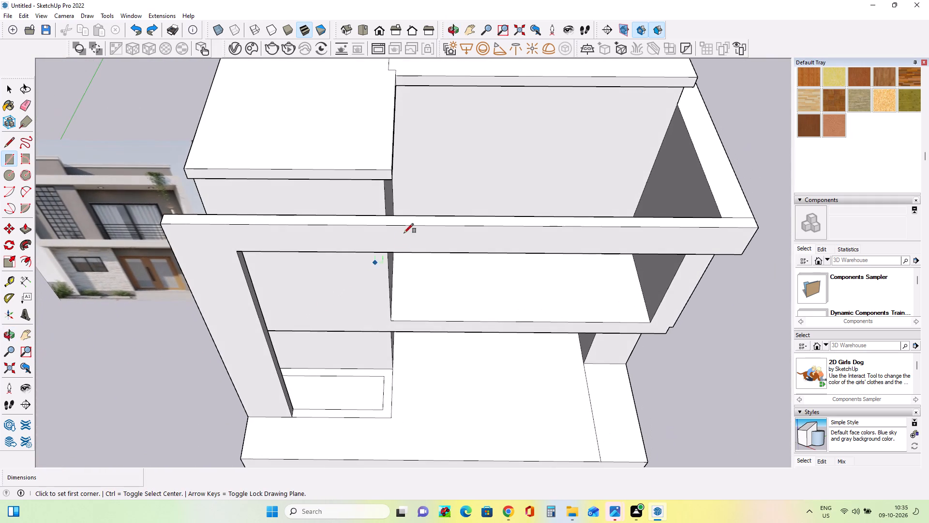
{"action": "middle_click_drag", "start_coordinate": [473, 215], "coordinate": [484, 266]}
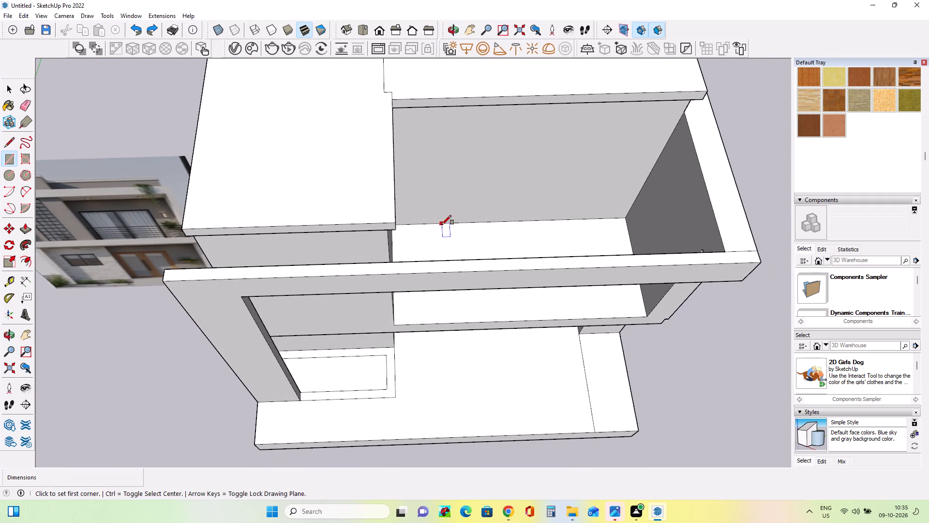
{"action": "left_click", "coordinate": [442, 225]}
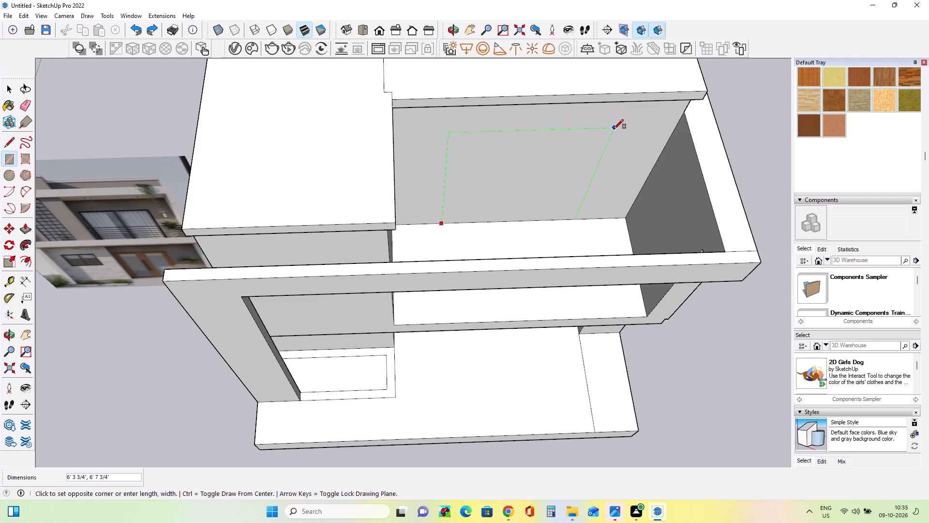
{"action": "left_click", "coordinate": [612, 127]}
Offset the balcony door rectangle outward about 2 1/4" to outline its frame.
{"action": "middle_click_drag", "start_coordinate": [621, 207], "coordinate": [593, 48]}
{"action": "middle_click_drag", "start_coordinate": [608, 125], "coordinate": [619, 173]}
{"action": "left_click", "coordinate": [22, 256]}
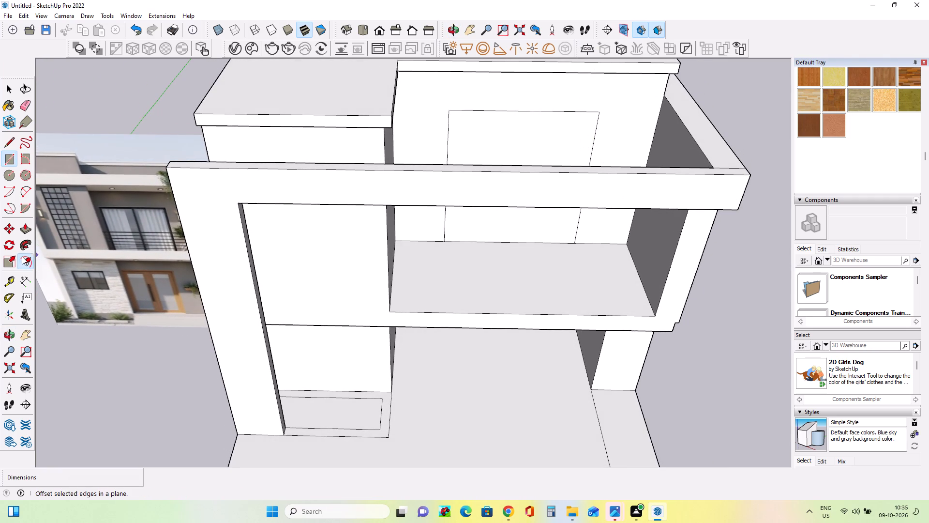
{"action": "left_click", "coordinate": [522, 142]}
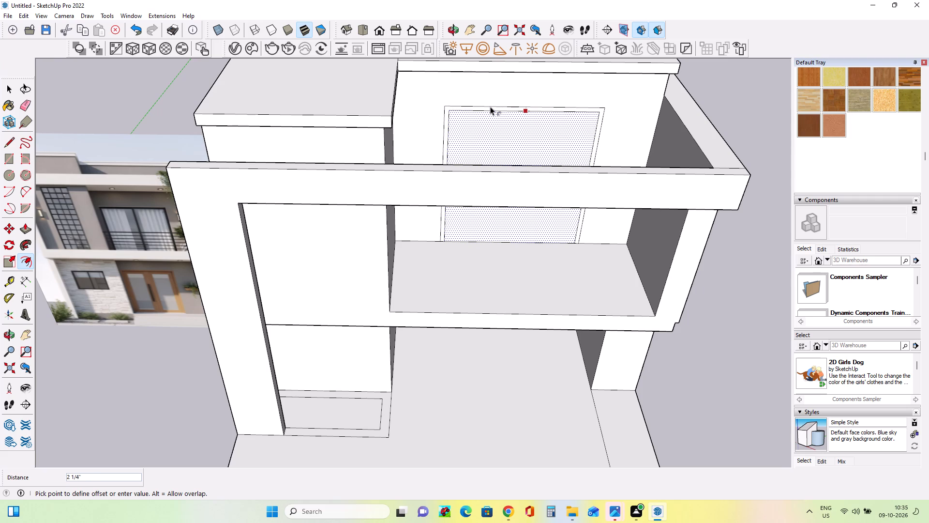
{"action": "left_click", "coordinate": [490, 107]}
Draw a centre mullion rectangle about 2 3/8" wide and 6' 8 13/16" high from the door's top midpoint to the floor edge.
{"action": "middle_click_drag", "start_coordinate": [526, 153], "coordinate": [532, 171]}
{"action": "middle_click_drag", "start_coordinate": [527, 171], "coordinate": [528, 200]}
{"action": "left_click", "coordinate": [8, 160]}
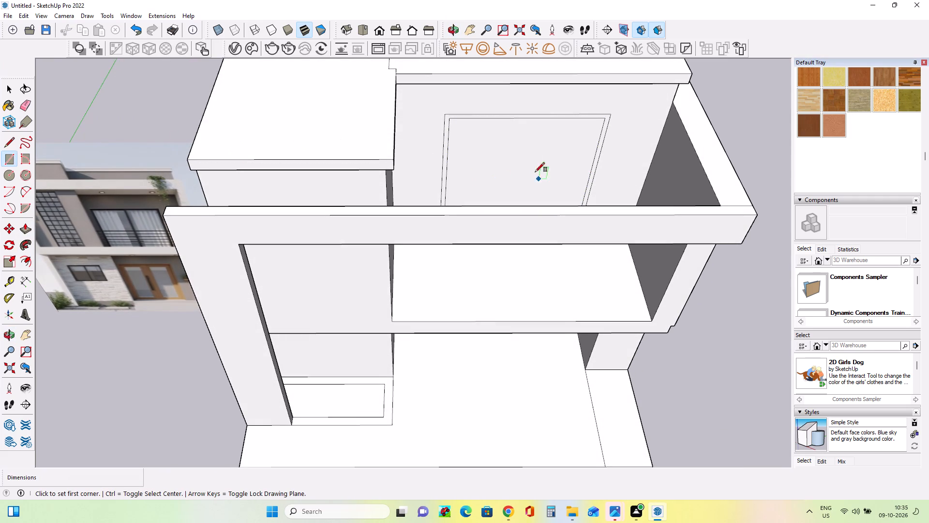
{"action": "left_click", "coordinate": [527, 117]}
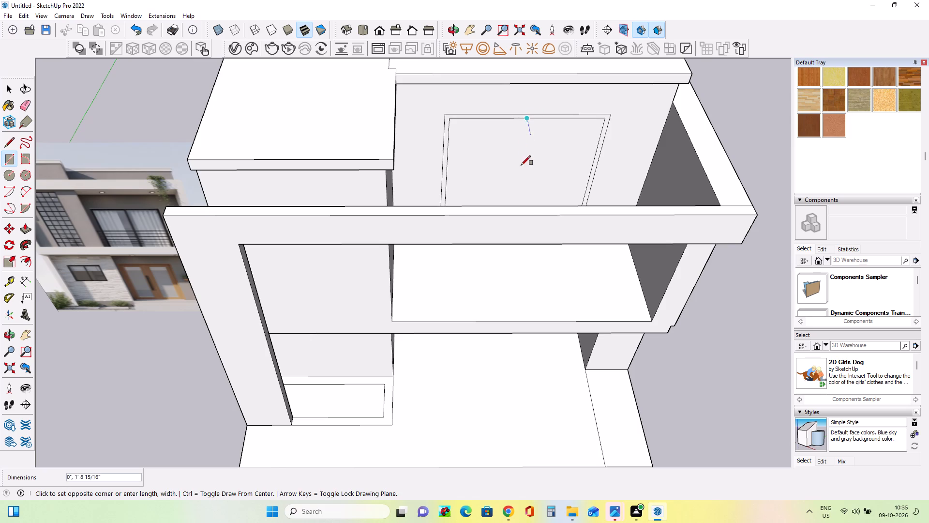
{"action": "middle_click_drag", "start_coordinate": [524, 183], "coordinate": [539, 276]}
{"action": "scroll", "coordinate": [519, 222], "scroll_direction": "up", "scroll_amount": 3}
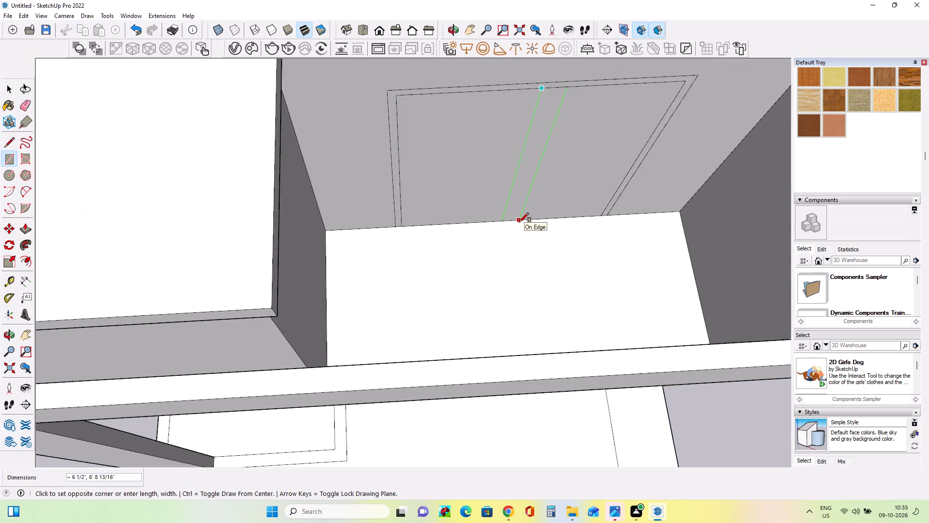
{"action": "scroll", "coordinate": [519, 222], "scroll_direction": "up", "scroll_amount": 5}
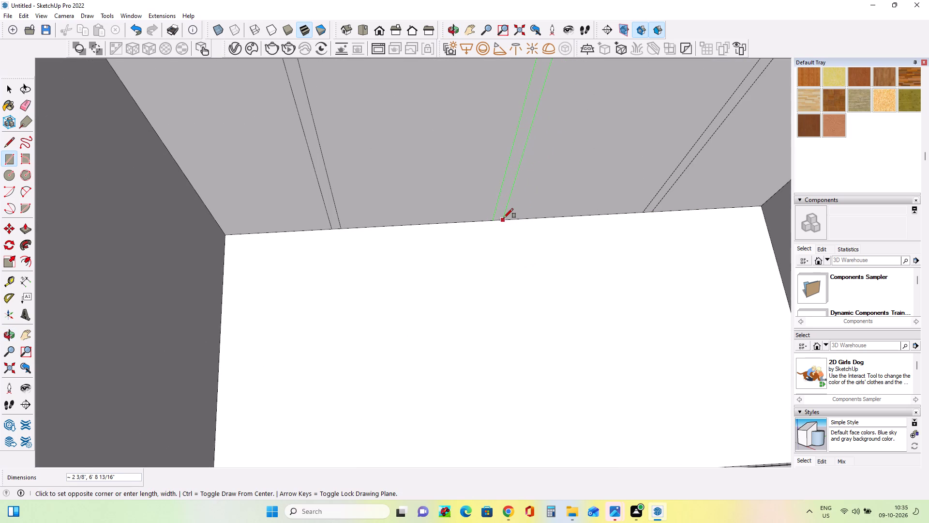
{"action": "left_click", "coordinate": [500, 218]}
Examine the balcony door layout on the whole façade beside the reference image.
{"action": "middle_click_drag", "start_coordinate": [523, 262], "coordinate": [463, 124]}
{"action": "scroll", "coordinate": [463, 124], "scroll_direction": "down", "scroll_amount": 15}
{"action": "middle_click_drag", "start_coordinate": [474, 150], "coordinate": [522, 147]}
{"action": "scroll", "coordinate": [522, 147], "scroll_direction": "down", "scroll_amount": 1}
{"action": "left_click", "coordinate": [25, 335]}
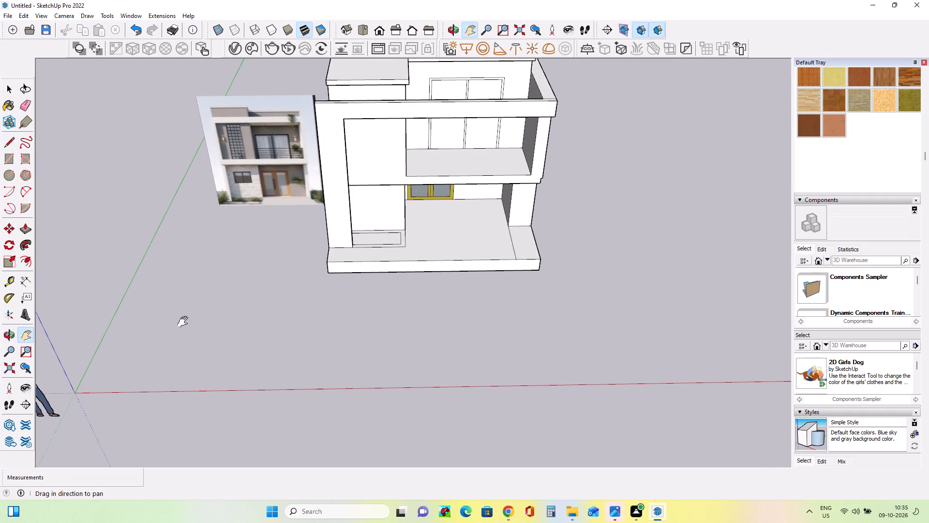
{"action": "left_click_drag", "start_coordinate": [403, 263], "coordinate": [402, 411]}
{"action": "scroll", "coordinate": [480, 234], "scroll_direction": "up", "scroll_amount": 6}
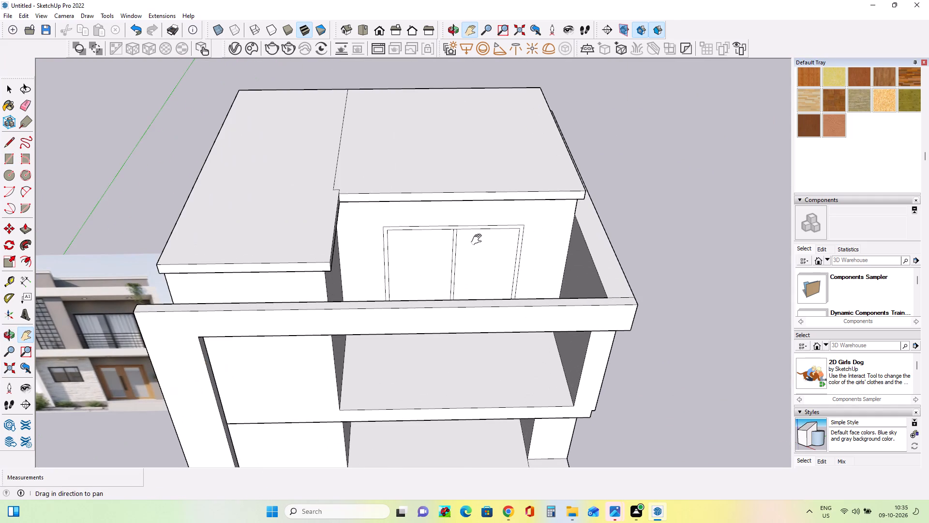
{"action": "middle_click_drag", "start_coordinate": [479, 244], "coordinate": [485, 261]}
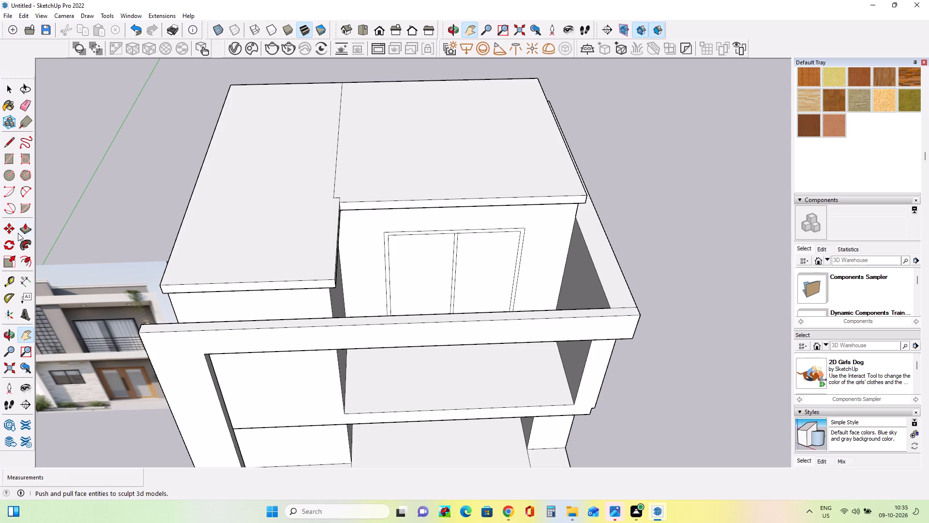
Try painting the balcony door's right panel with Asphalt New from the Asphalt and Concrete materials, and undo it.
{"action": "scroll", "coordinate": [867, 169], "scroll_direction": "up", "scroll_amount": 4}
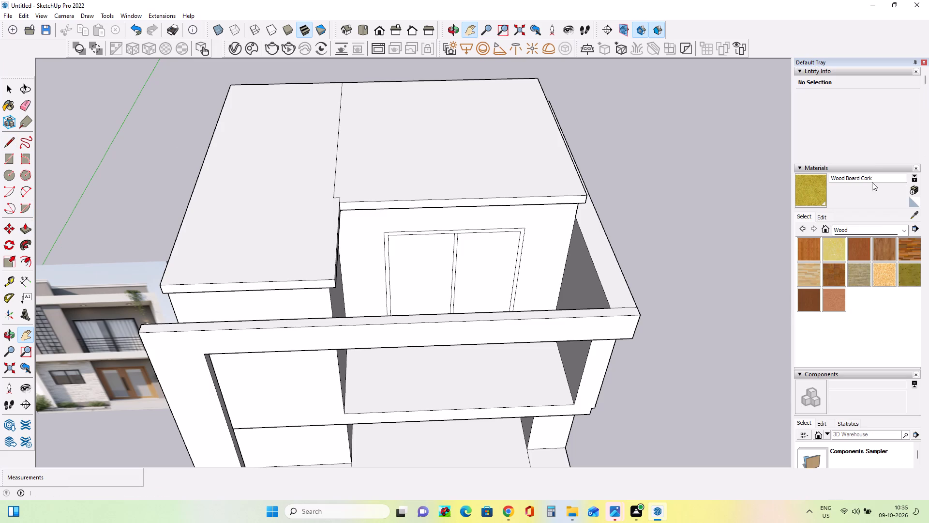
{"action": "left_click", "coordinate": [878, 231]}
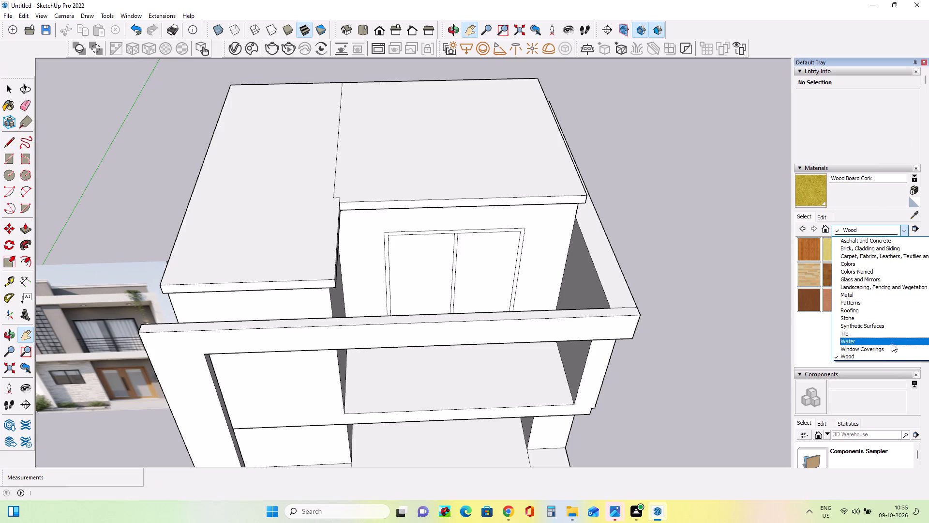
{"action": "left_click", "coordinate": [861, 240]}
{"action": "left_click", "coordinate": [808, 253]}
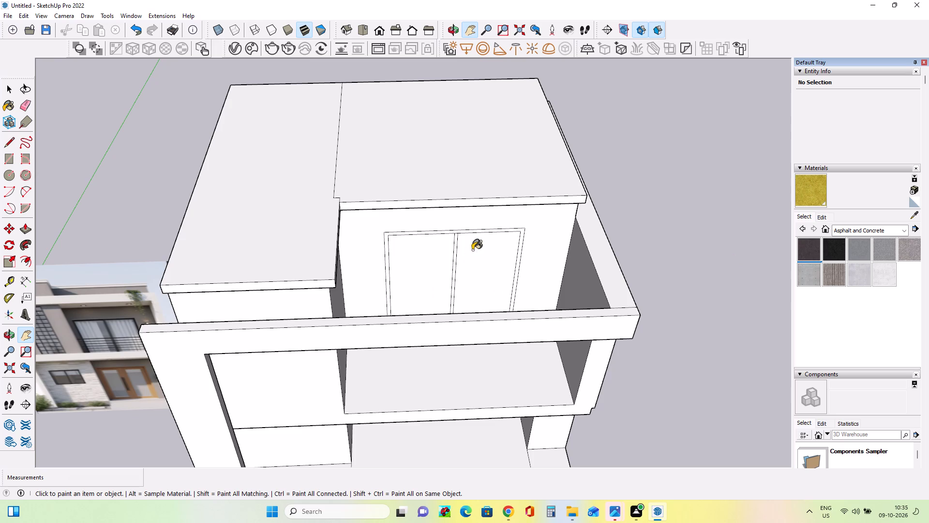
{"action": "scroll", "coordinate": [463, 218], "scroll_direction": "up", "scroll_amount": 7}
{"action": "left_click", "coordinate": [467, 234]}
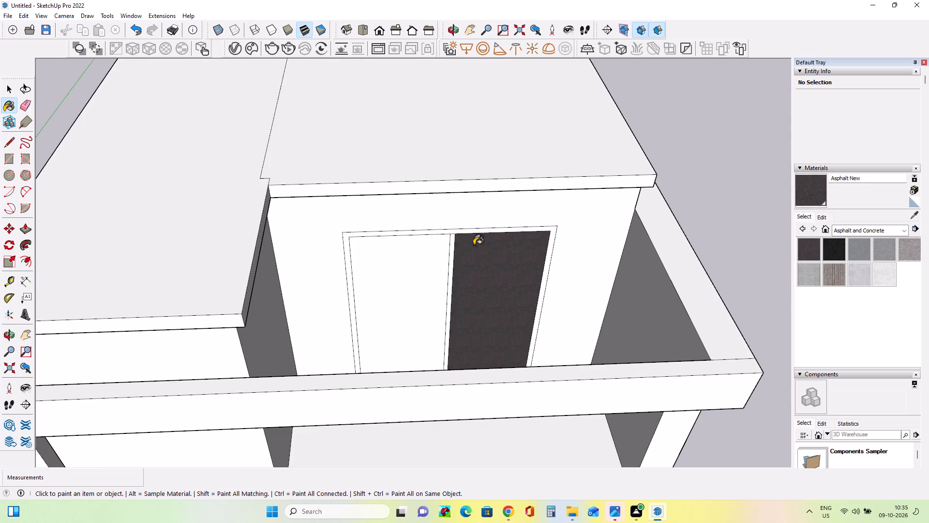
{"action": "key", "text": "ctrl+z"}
Paint the balcony door's outer frame and centre mullion with Asphalt New from the Asphalt and Concrete materials.
{"action": "scroll", "coordinate": [444, 235], "scroll_direction": "up", "scroll_amount": 3}
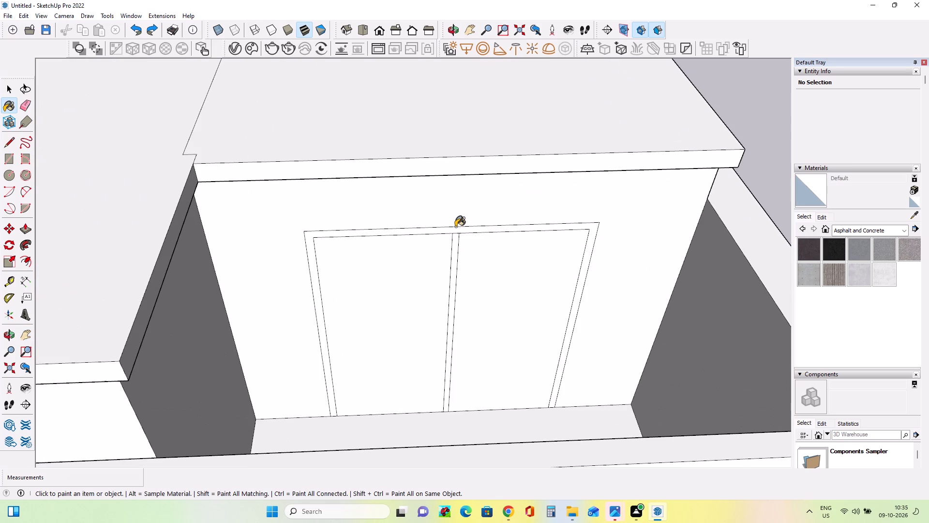
{"action": "left_click", "coordinate": [456, 231]}
{"action": "left_click", "coordinate": [459, 232]}
{"action": "left_click", "coordinate": [460, 231]}
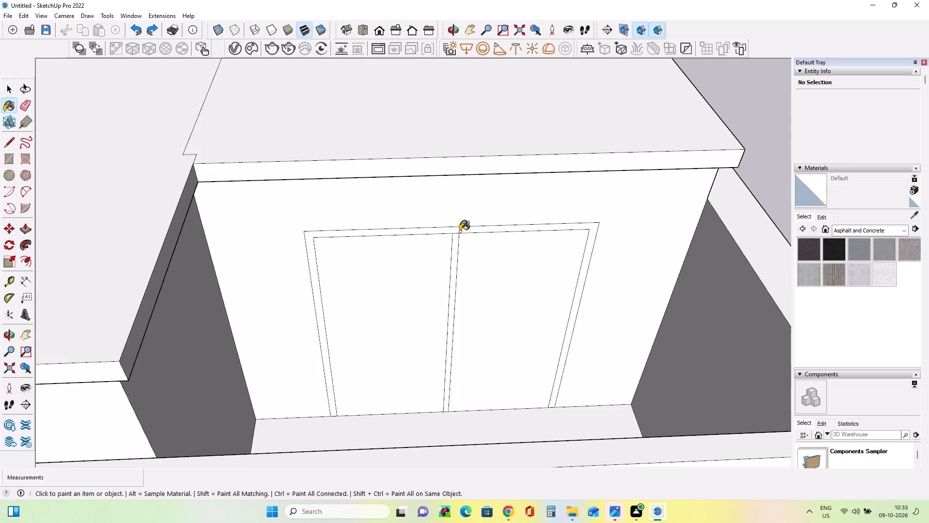
{"action": "scroll", "coordinate": [460, 231], "scroll_direction": "up", "scroll_amount": 4}
{"action": "left_click", "coordinate": [460, 231]}
{"action": "left_click", "coordinate": [456, 247]}
{"action": "left_click", "coordinate": [454, 248]}
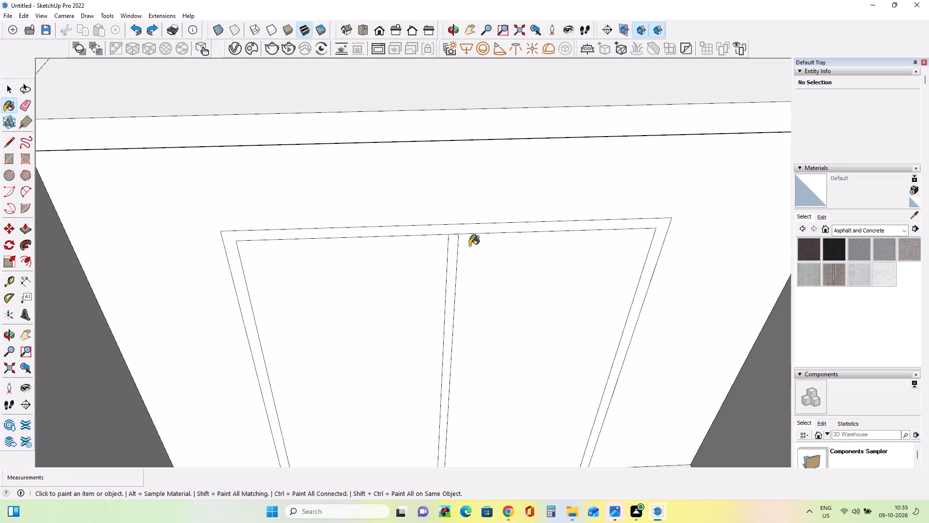
{"action": "left_click", "coordinate": [864, 241]}
{"action": "left_click", "coordinate": [810, 249]}
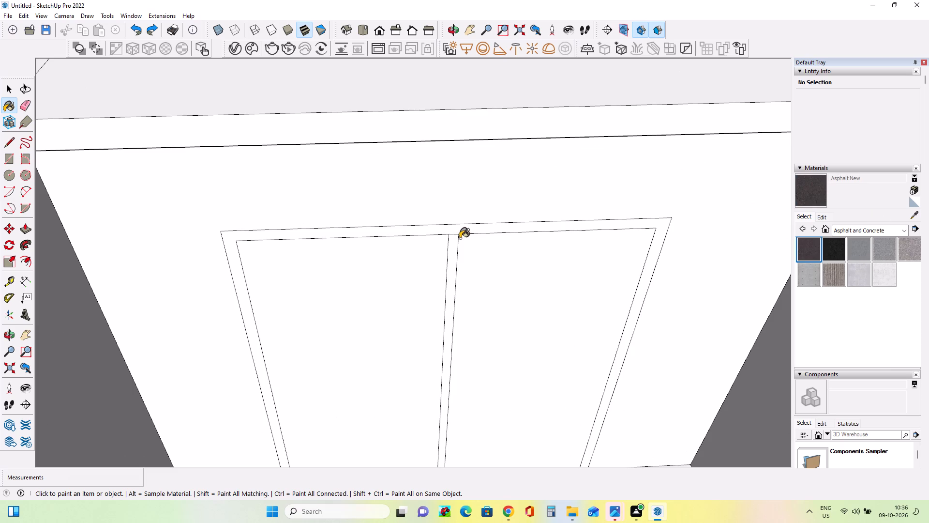
{"action": "left_click", "coordinate": [454, 240]}
{"action": "left_click", "coordinate": [455, 229]}
Paint both balcony door panels with Translucent Glass Gray from the Glass and Mirrors materials.
{"action": "scroll", "coordinate": [480, 249], "scroll_direction": "down", "scroll_amount": 6}
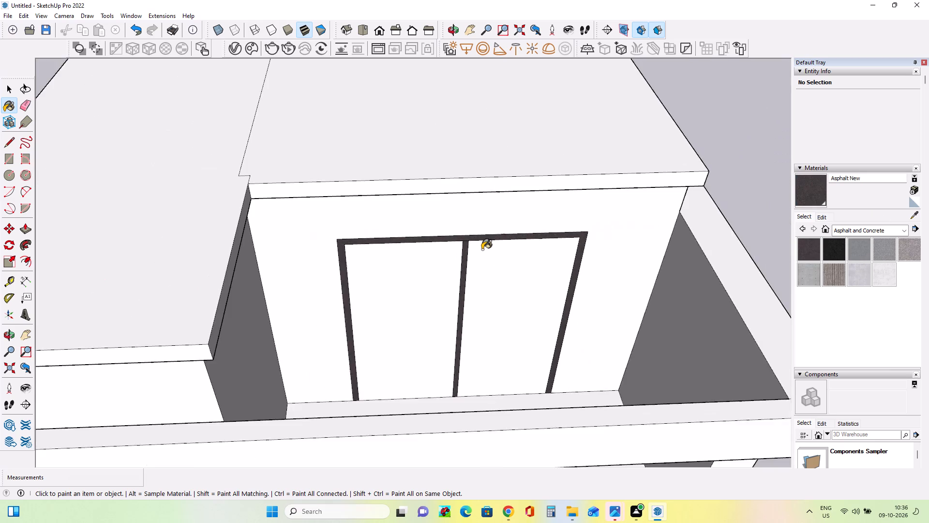
{"action": "scroll", "coordinate": [482, 249], "scroll_direction": "down", "scroll_amount": 9}
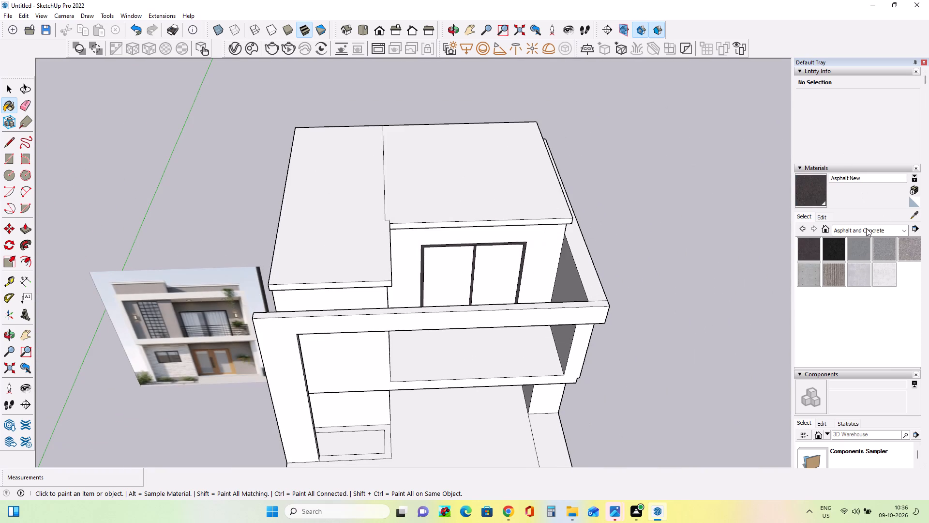
{"action": "left_click", "coordinate": [866, 228]}
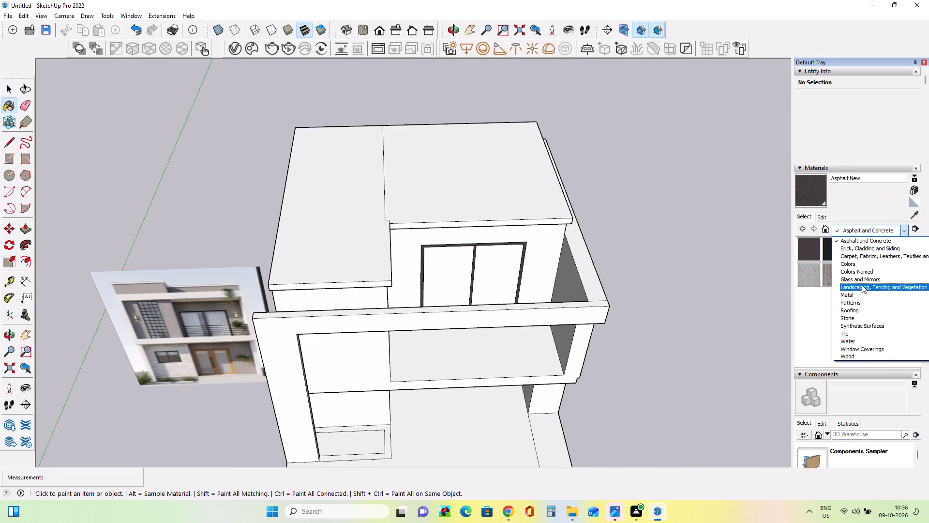
{"action": "left_click", "coordinate": [861, 281]}
{"action": "left_click", "coordinate": [860, 275]}
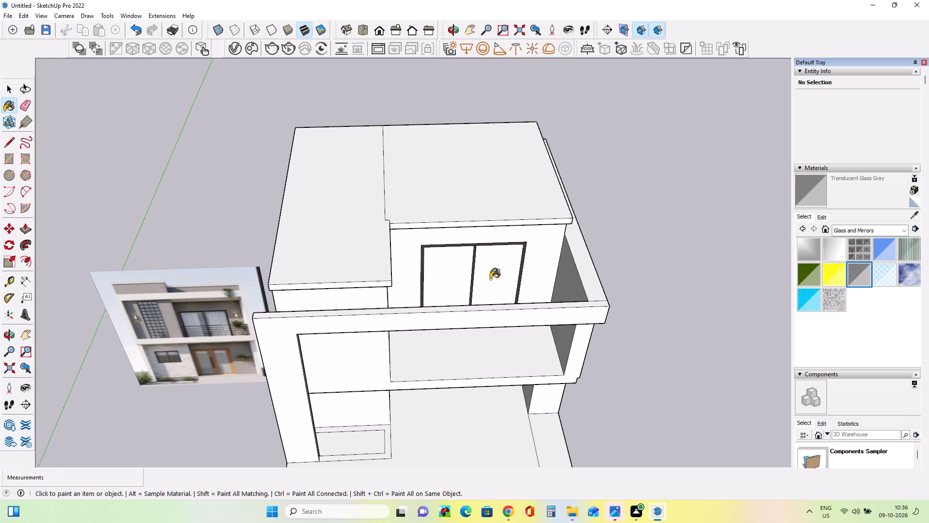
{"action": "left_click", "coordinate": [490, 278]}
{"action": "left_click", "coordinate": [443, 288]}
Examine the glazed balcony door and the whole façade from several angles against the reference image.
{"action": "middle_click_drag", "start_coordinate": [551, 331], "coordinate": [509, 198]}
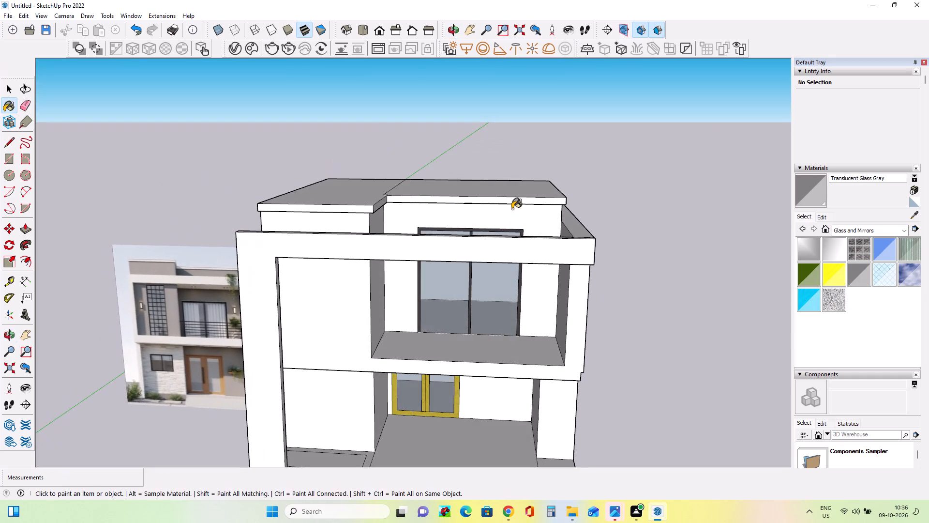
{"action": "middle_click_drag", "start_coordinate": [520, 339], "coordinate": [531, 326]}
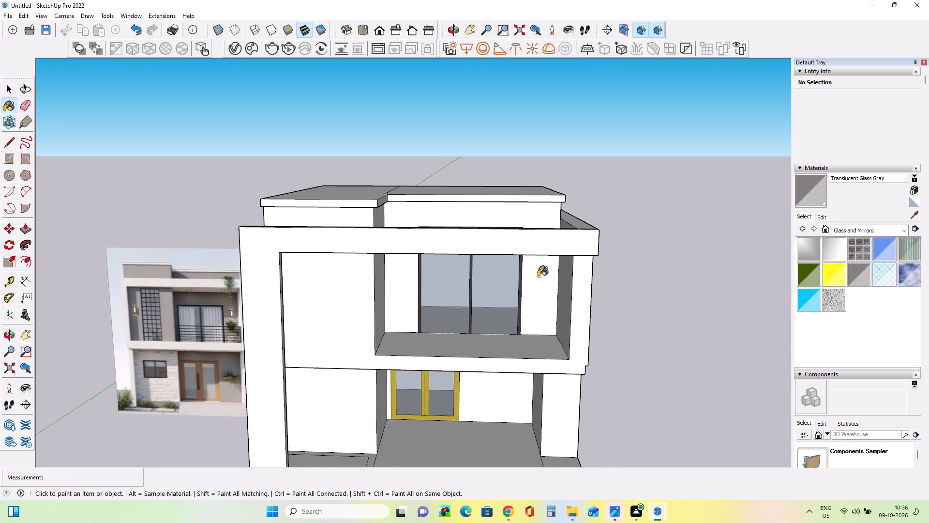
{"action": "scroll", "coordinate": [512, 261], "scroll_direction": "down", "scroll_amount": 1}
{"action": "middle_click_drag", "start_coordinate": [500, 334], "coordinate": [526, 416]}
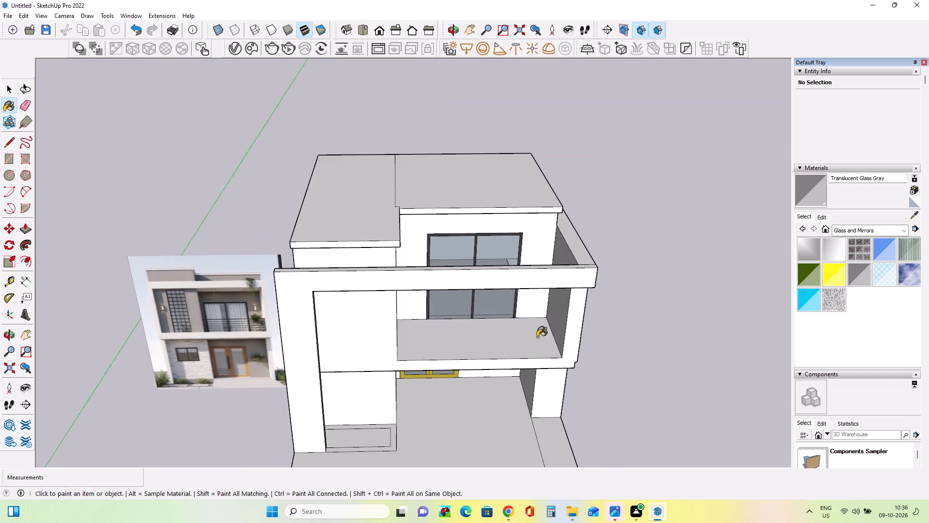
{"action": "scroll", "coordinate": [526, 243], "scroll_direction": "up", "scroll_amount": 3}
{"action": "middle_click_drag", "start_coordinate": [528, 275], "coordinate": [444, 278]}
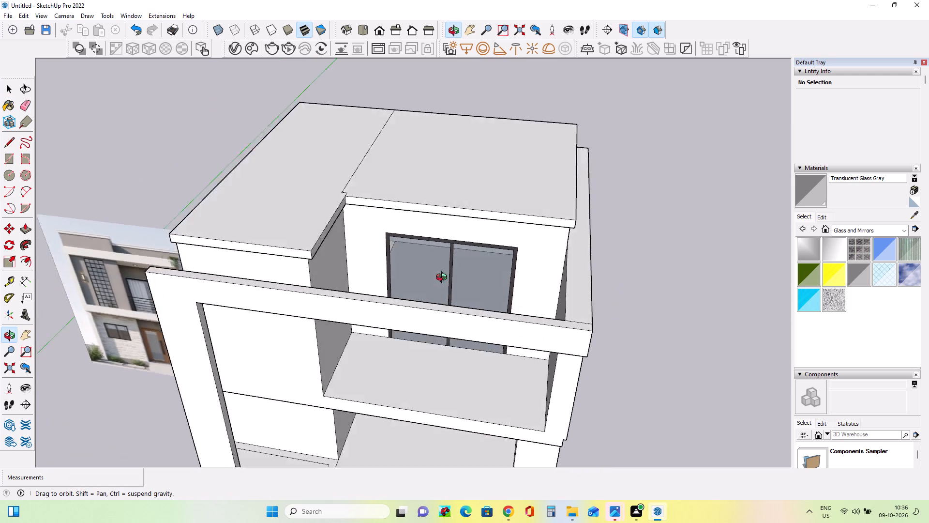
{"action": "middle_click_drag", "start_coordinate": [444, 278], "coordinate": [479, 256]}
{"action": "middle_click_drag", "start_coordinate": [402, 277], "coordinate": [503, 236]}
{"action": "scroll", "coordinate": [505, 236], "scroll_direction": "down", "scroll_amount": 5}
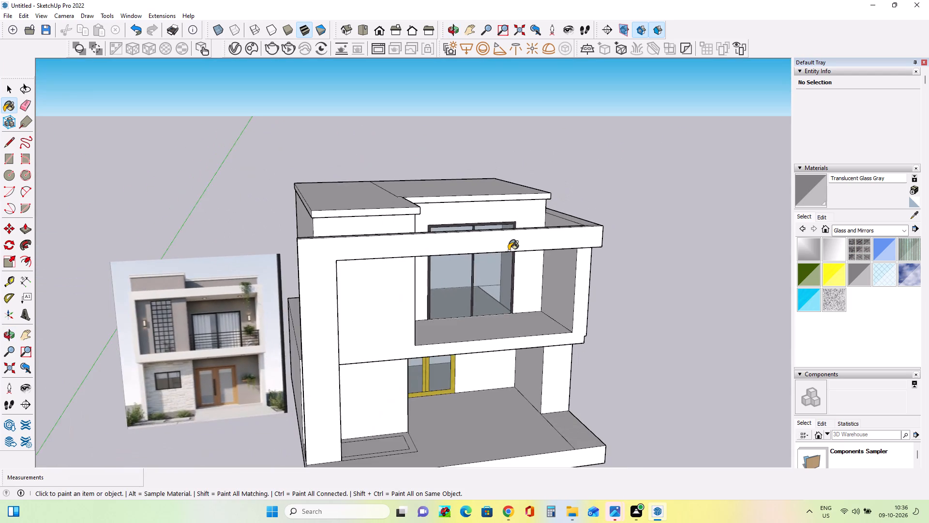
{"action": "scroll", "coordinate": [509, 250], "scroll_direction": "down", "scroll_amount": 2}
{"action": "middle_click_drag", "start_coordinate": [568, 452], "coordinate": [489, 429]}
{"action": "scroll", "coordinate": [391, 376], "scroll_direction": "up", "scroll_amount": 4}
{"action": "middle_click_drag", "start_coordinate": [391, 376], "coordinate": [411, 385]}
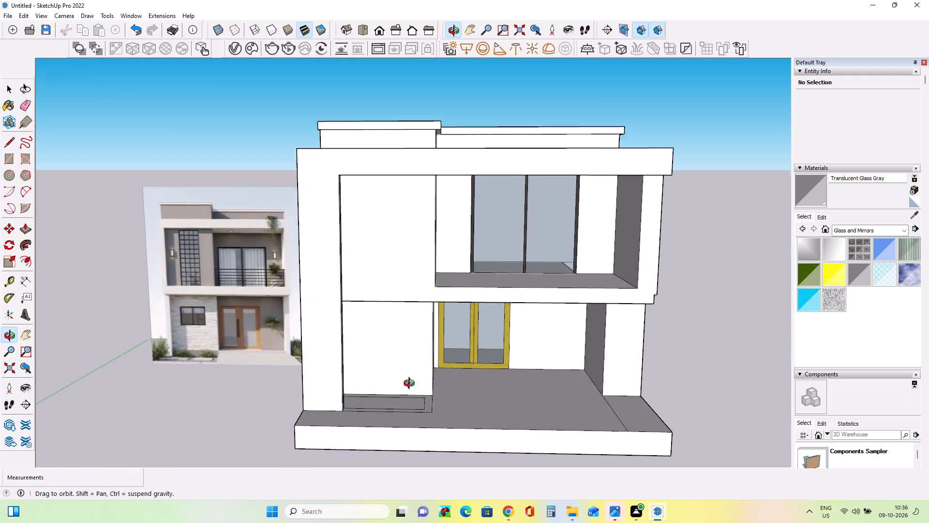
{"action": "middle_click_drag", "start_coordinate": [411, 385], "coordinate": [413, 385]}
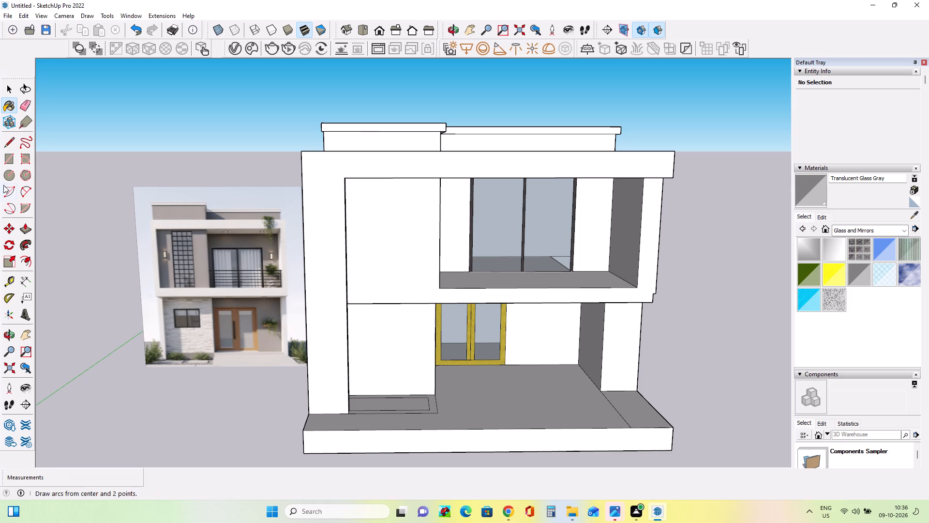
Draw a window rectangle about 3' wide and 2' 1" high on the ground-floor wall beside the entrance door.
{"action": "left_click", "coordinate": [6, 160]}
{"action": "scroll", "coordinate": [415, 368], "scroll_direction": "up", "scroll_amount": 2}
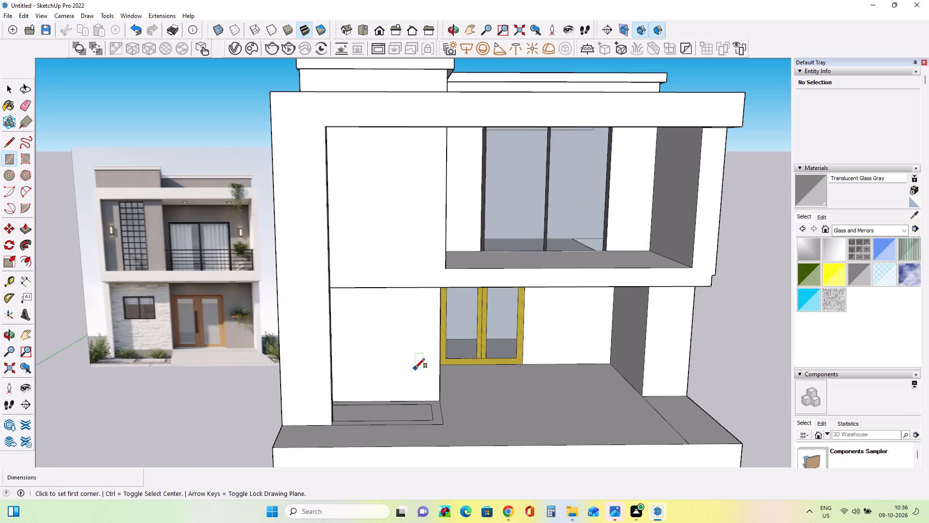
{"action": "middle_click_drag", "start_coordinate": [400, 388], "coordinate": [318, 368]}
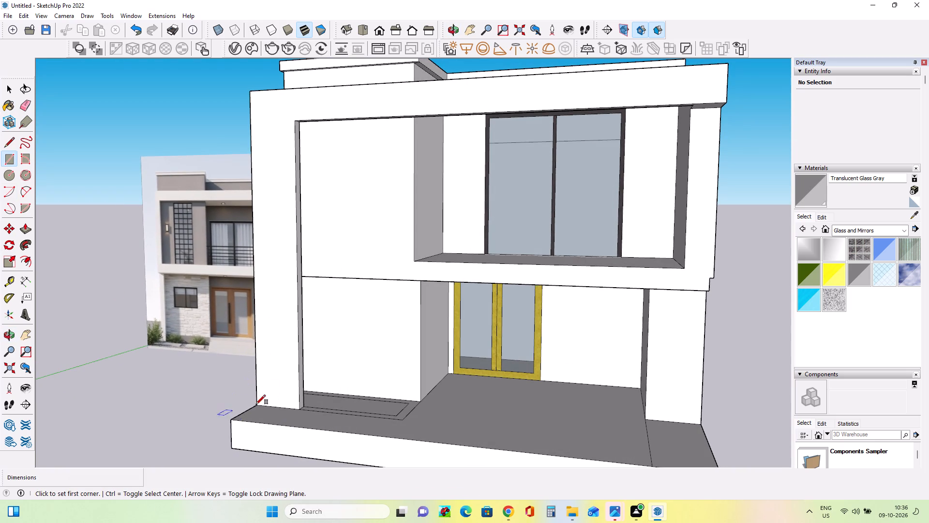
{"action": "middle_click_drag", "start_coordinate": [299, 391], "coordinate": [372, 424]}
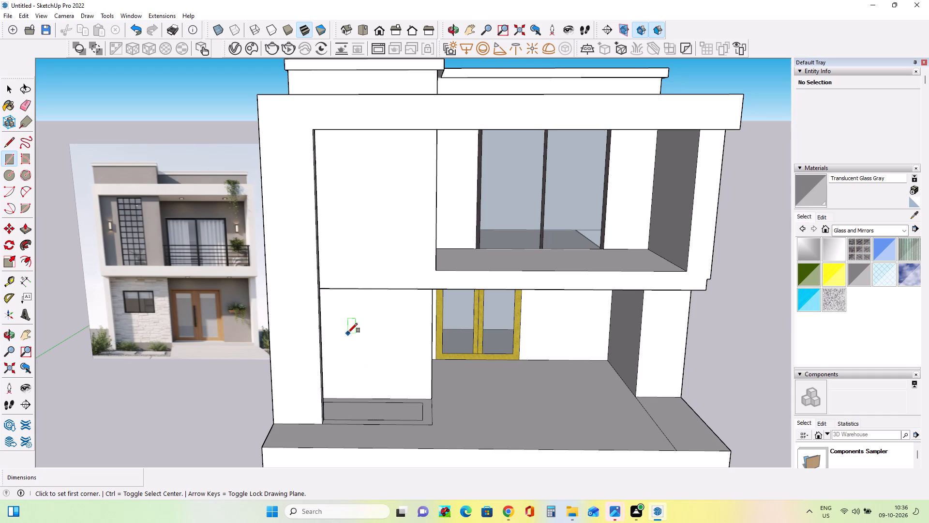
{"action": "left_click", "coordinate": [349, 333]}
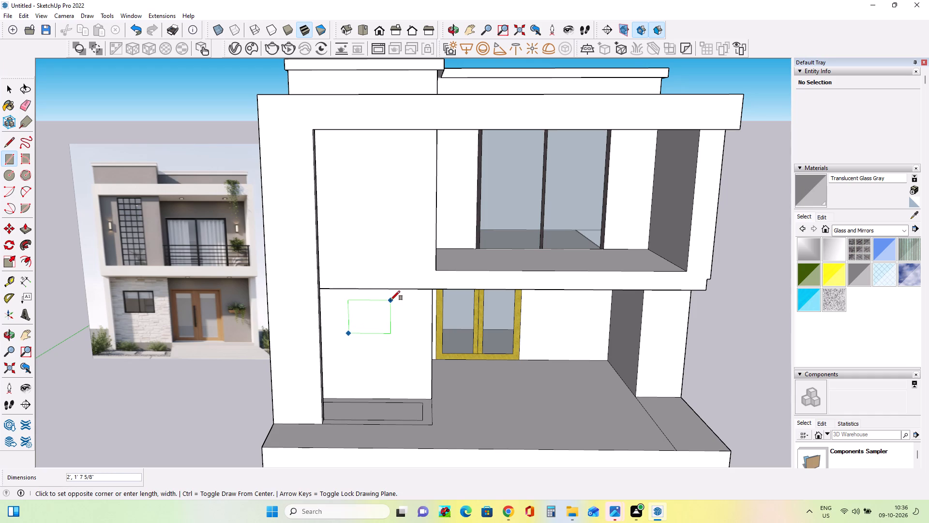
{"action": "key", "text": "Escape"}
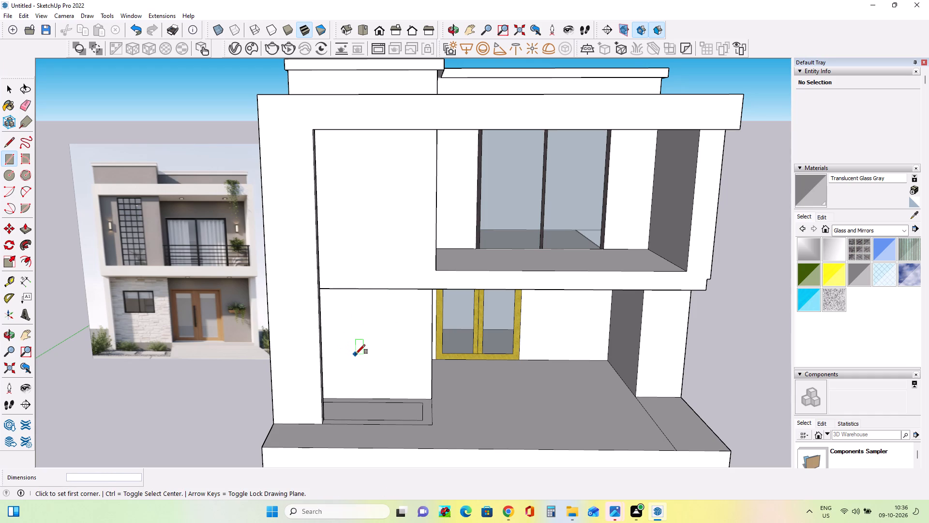
{"action": "left_click", "coordinate": [356, 354]}
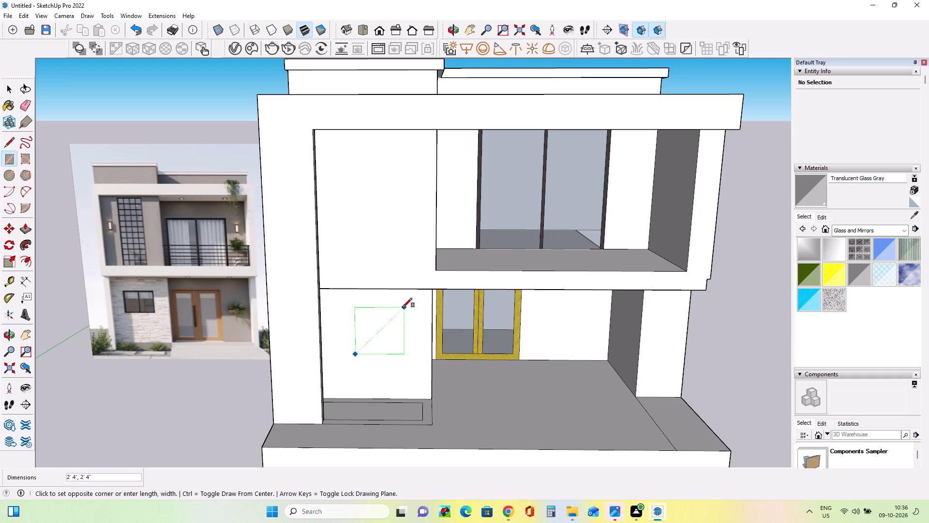
{"action": "key", "text": "Escape"}
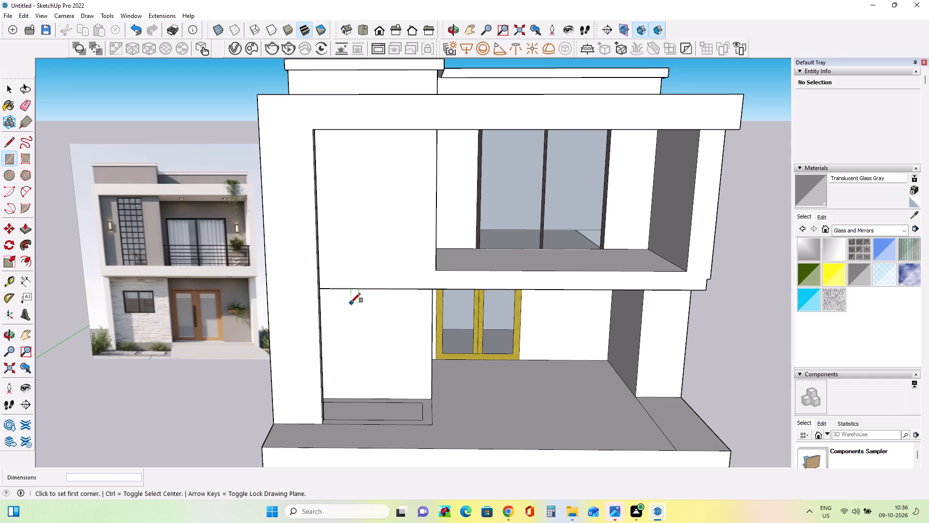
{"action": "left_click", "coordinate": [346, 309]}
{"action": "left_click", "coordinate": [407, 351]}
Offset the ground-floor window rectangle inward about 2 3/16" to outline its frame.
{"action": "middle_click_drag", "start_coordinate": [442, 386], "coordinate": [457, 415]}
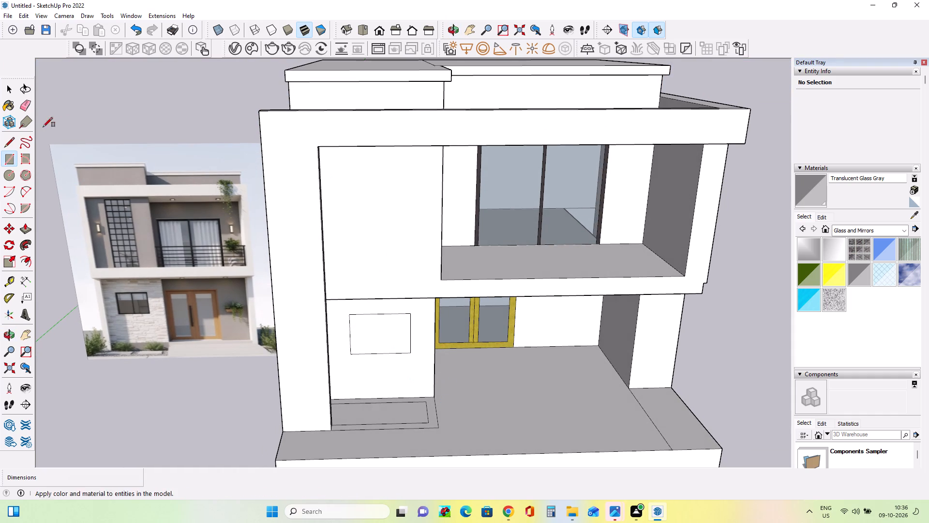
{"action": "left_click", "coordinate": [26, 255]}
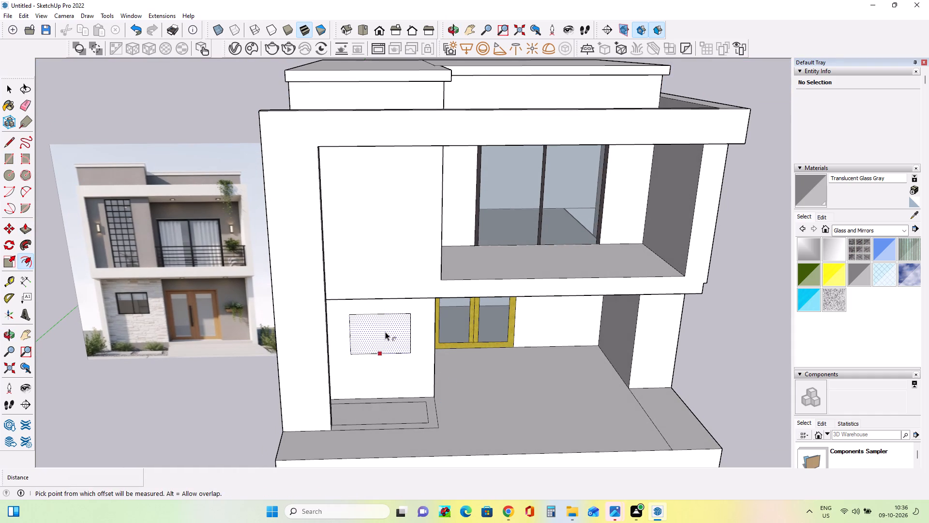
{"action": "left_click", "coordinate": [385, 332]}
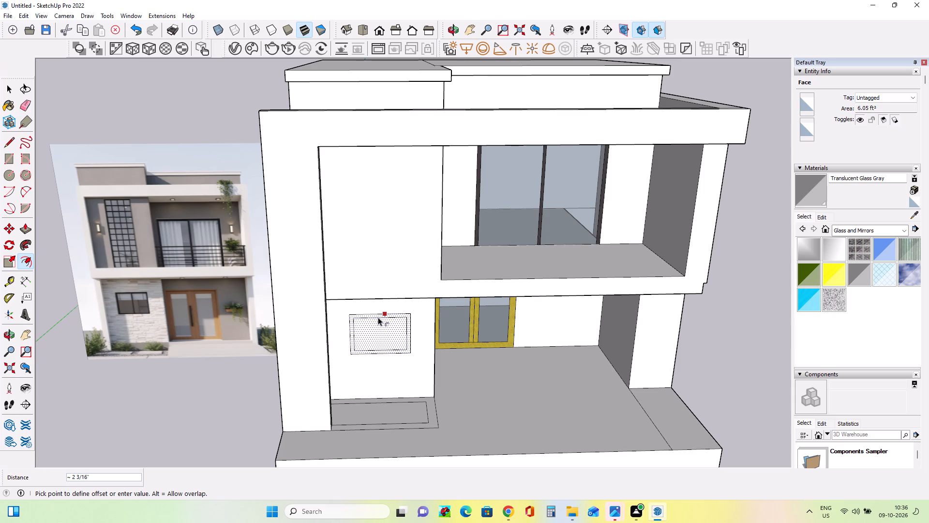
{"action": "left_click", "coordinate": [378, 317]}
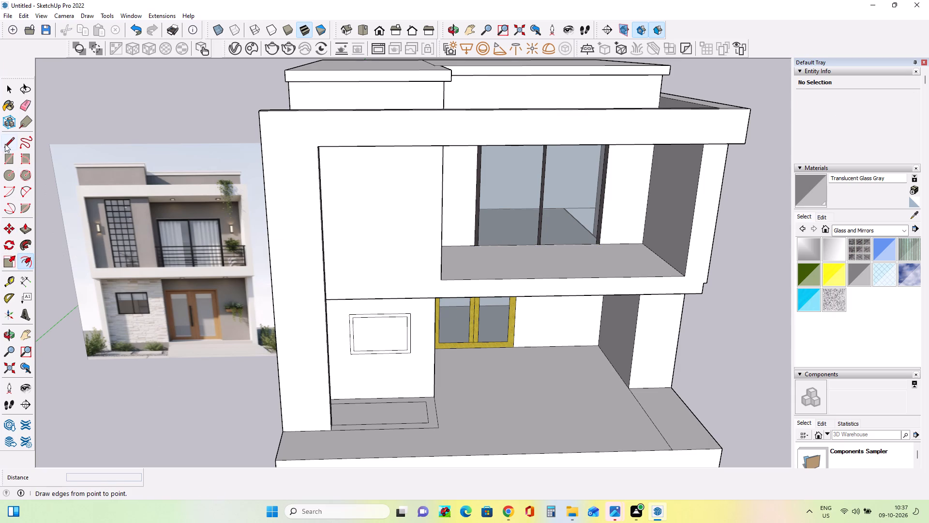
Draw a centre mullion rectangle about 1 9/16" wide and 2' 1" high from the window's bottom midpoint to its top edge.
{"action": "left_click", "coordinate": [7, 162]}
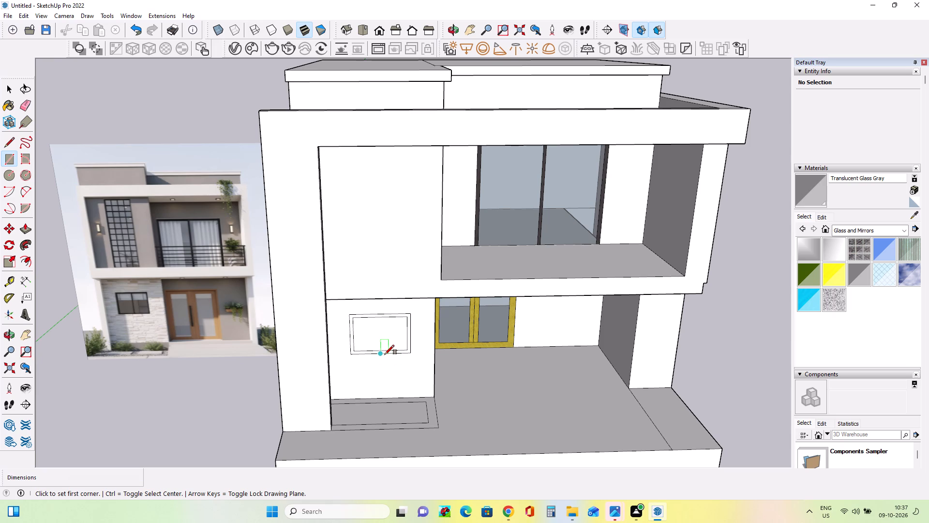
{"action": "left_click", "coordinate": [385, 354]}
{"action": "scroll", "coordinate": [380, 315], "scroll_direction": "up", "scroll_amount": 3}
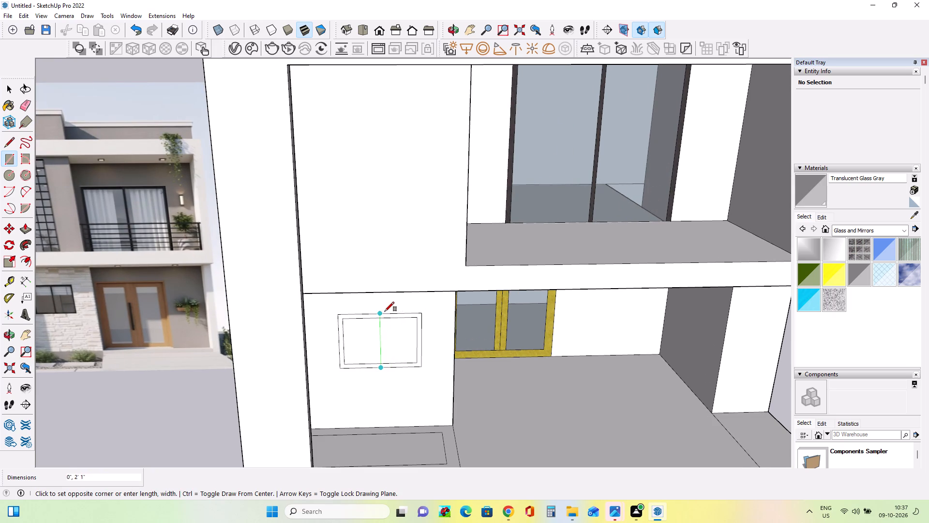
{"action": "scroll", "coordinate": [388, 312], "scroll_direction": "up", "scroll_amount": 6}
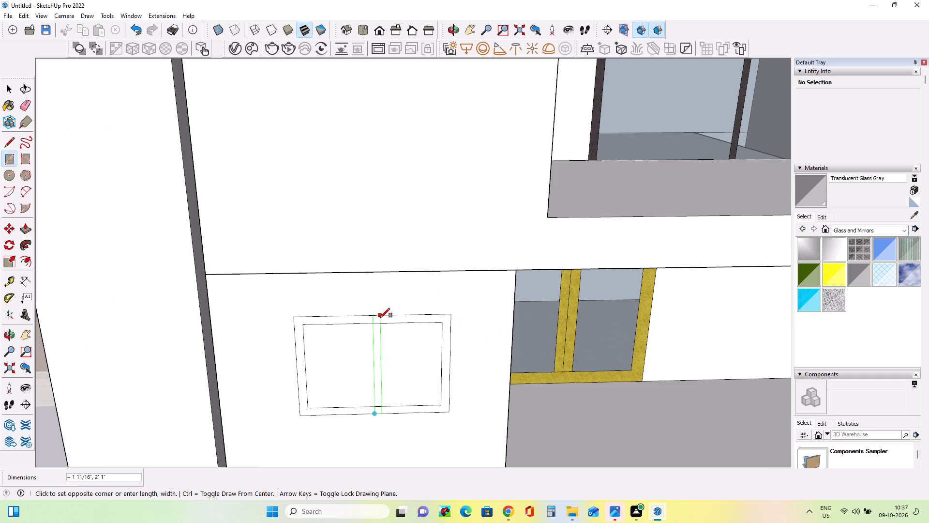
{"action": "left_click", "coordinate": [380, 318]}
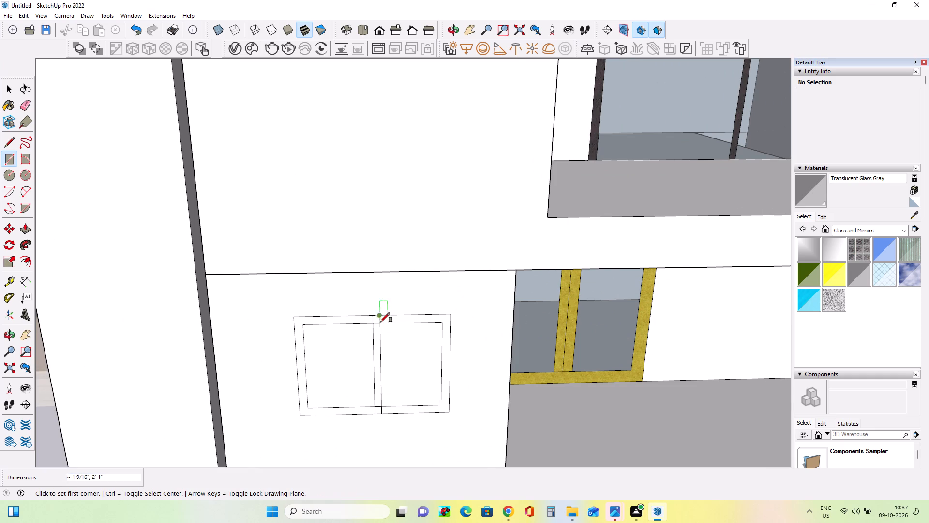
Paint both ground-floor window panes with Translucent Glass Gray.
{"action": "scroll", "coordinate": [412, 358], "scroll_direction": "down", "scroll_amount": 7}
{"action": "left_click", "coordinate": [860, 267]}
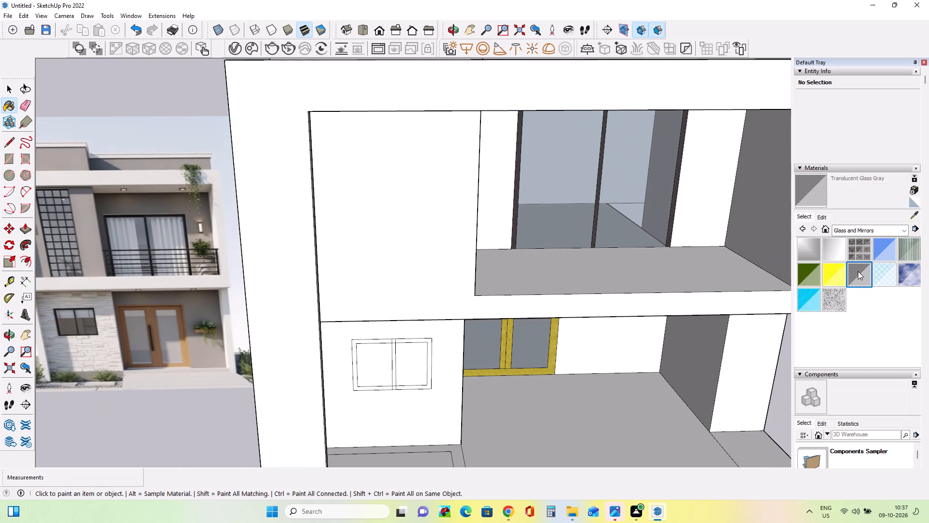
{"action": "left_click", "coordinate": [407, 370]}
{"action": "left_click", "coordinate": [377, 370]}
Paint the ground-floor window's outer frame and centre mullion with Asphalt New from the Asphalt and Concrete materials.
{"action": "middle_click_drag", "start_coordinate": [444, 378], "coordinate": [450, 416]}
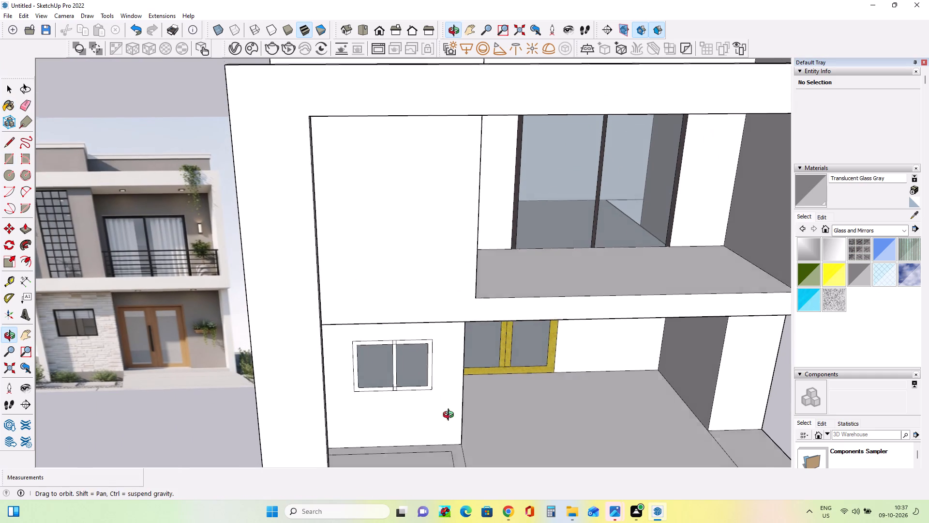
{"action": "middle_click_drag", "start_coordinate": [450, 416], "coordinate": [451, 419]}
{"action": "middle_click_drag", "start_coordinate": [414, 399], "coordinate": [280, 293]}
{"action": "middle_click_drag", "start_coordinate": [352, 336], "coordinate": [439, 338]}
{"action": "left_click", "coordinate": [866, 232]}
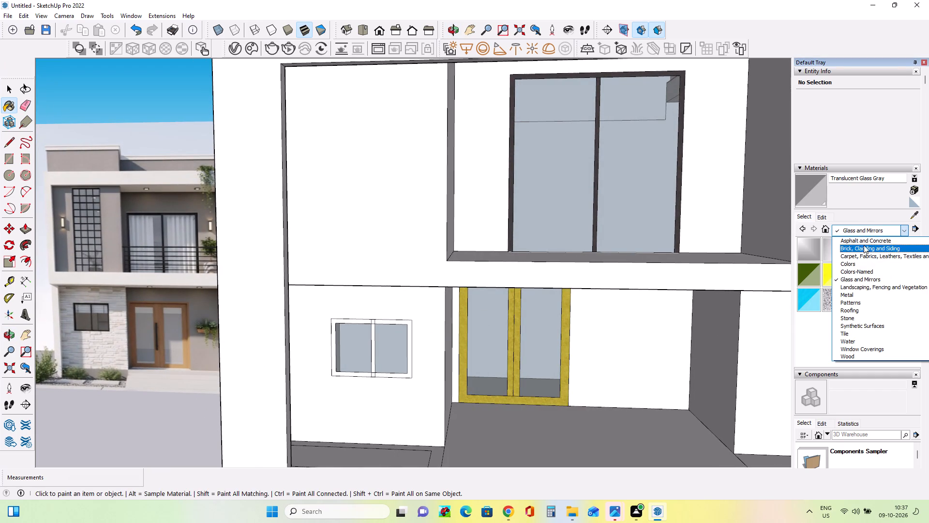
{"action": "left_click", "coordinate": [863, 238]}
{"action": "left_click", "coordinate": [804, 252]}
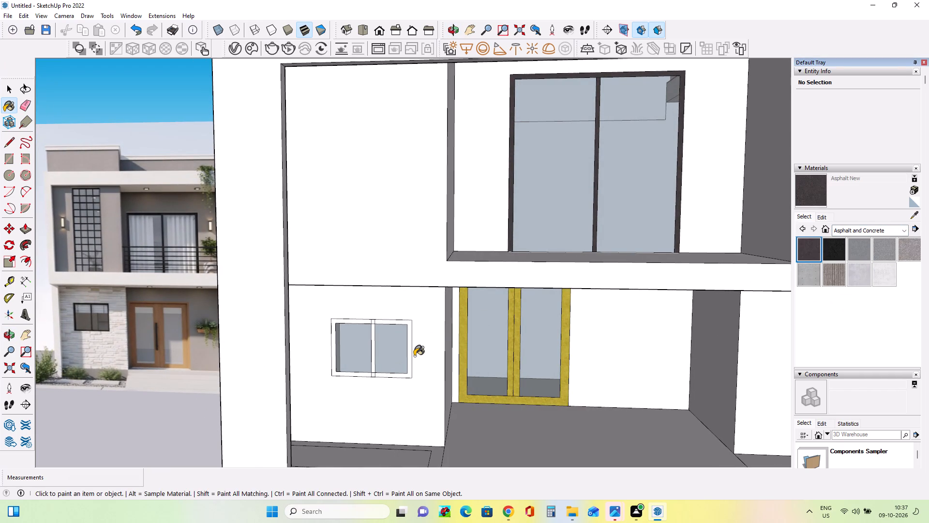
{"action": "left_click", "coordinate": [411, 356]}
{"action": "scroll", "coordinate": [371, 329], "scroll_direction": "up", "scroll_amount": 9}
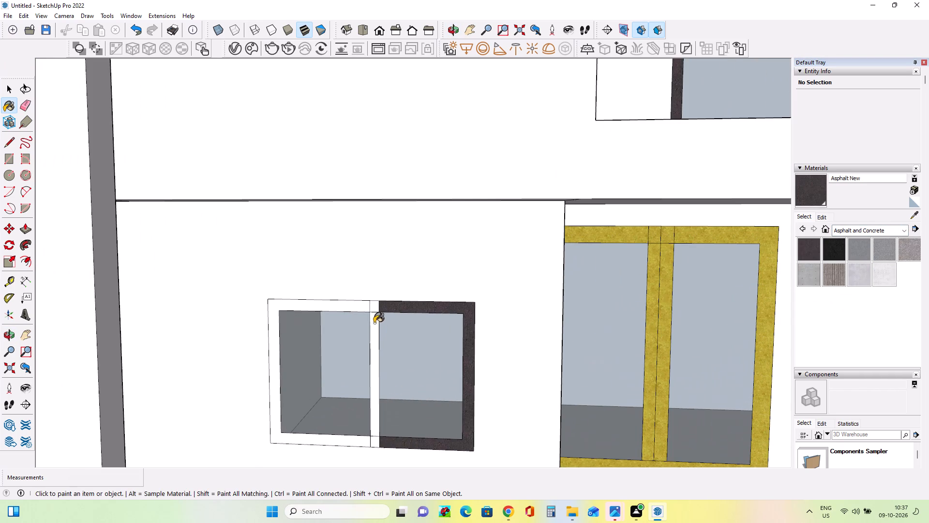
{"action": "left_click", "coordinate": [377, 308]}
{"action": "left_click", "coordinate": [377, 324]}
{"action": "left_click", "coordinate": [359, 308]}
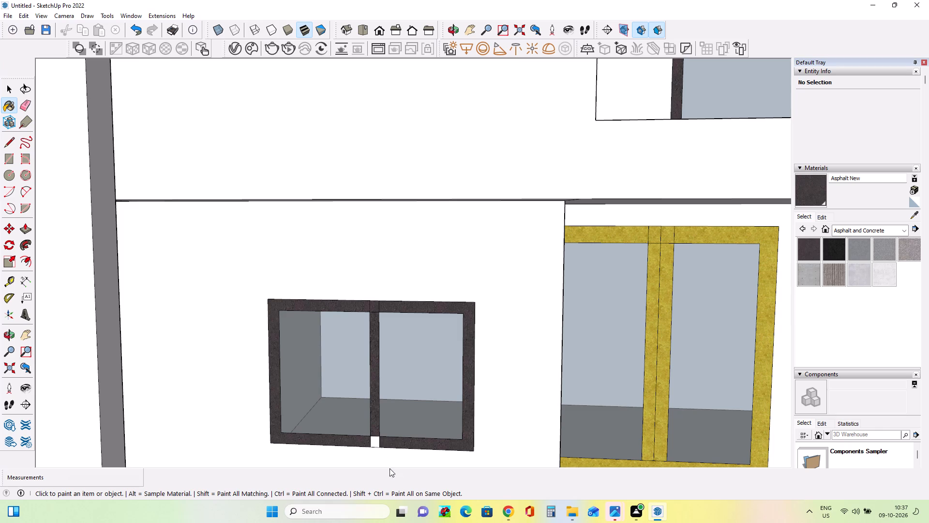
{"action": "left_click", "coordinate": [375, 442]}
Paint the entrance door's frame and centre stiles with Wood Floor from the Wood materials.
{"action": "scroll", "coordinate": [470, 420], "scroll_direction": "down", "scroll_amount": 1}
{"action": "scroll", "coordinate": [470, 420], "scroll_direction": "up", "scroll_amount": 1}
{"action": "scroll", "coordinate": [470, 420], "scroll_direction": "down", "scroll_amount": 14}
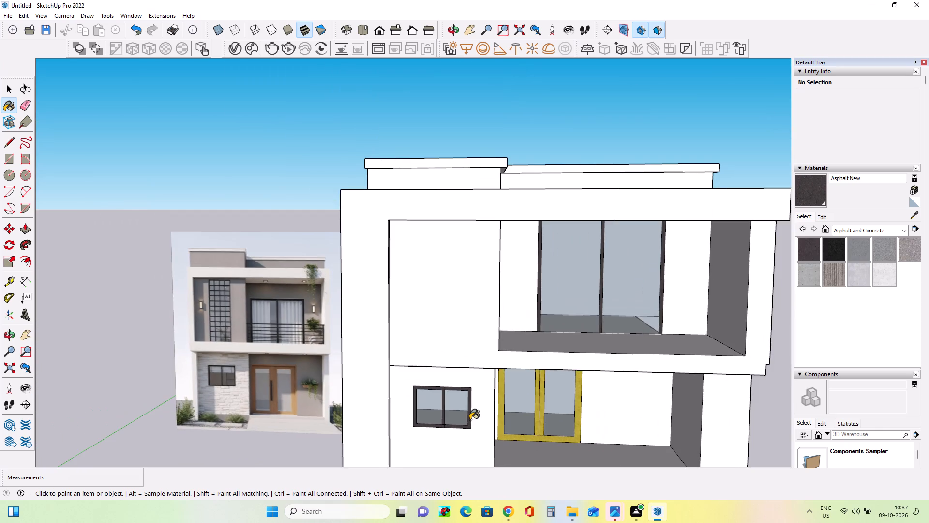
{"action": "middle_click_drag", "start_coordinate": [470, 420], "coordinate": [462, 438]}
{"action": "scroll", "coordinate": [453, 433], "scroll_direction": "down", "scroll_amount": 1}
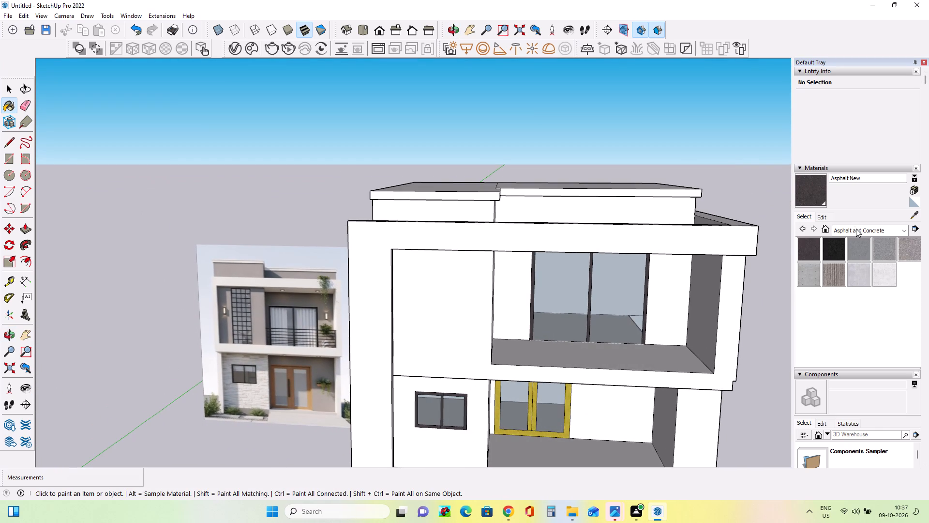
{"action": "left_click", "coordinate": [856, 229]}
{"action": "left_click", "coordinate": [867, 355]}
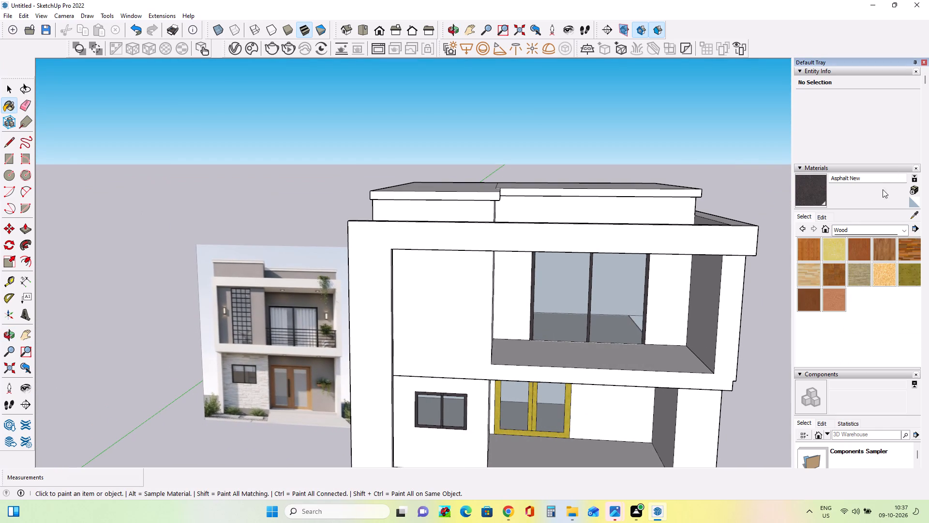
{"action": "left_click", "coordinate": [888, 255]}
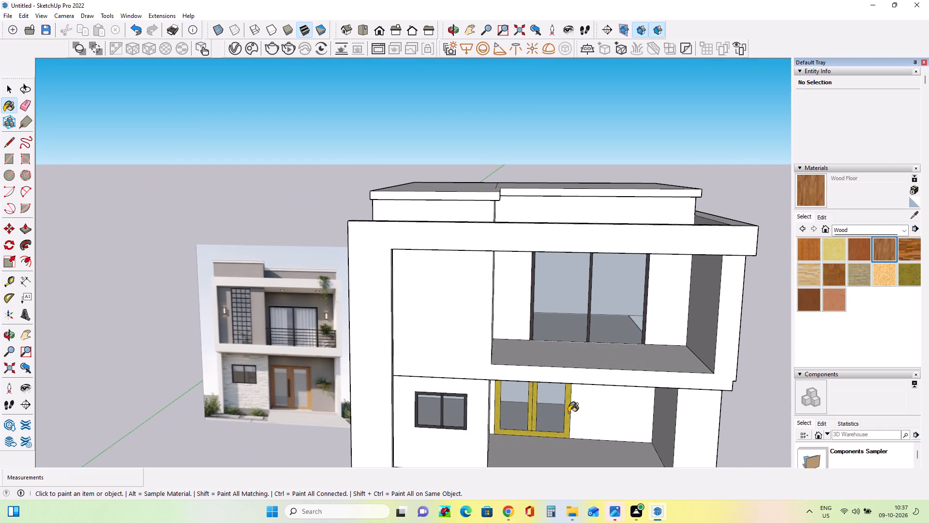
{"action": "left_click", "coordinate": [569, 413]}
{"action": "left_click", "coordinate": [565, 418]}
{"action": "left_click", "coordinate": [530, 428]}
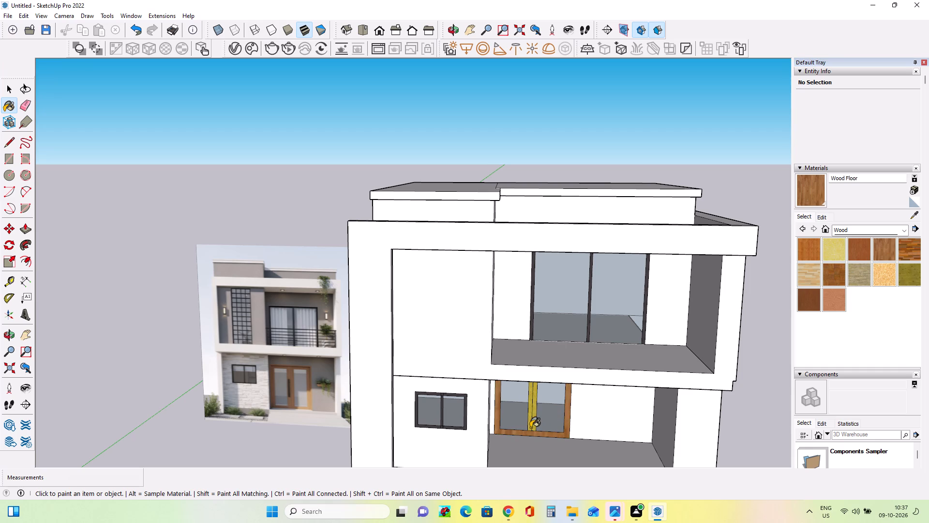
{"action": "left_click", "coordinate": [534, 429]}
Create a new material based on Wood Floor, with its colour shifted to a brighter, more saturated orange.
{"action": "scroll", "coordinate": [554, 426], "scroll_direction": "down", "scroll_amount": 2}
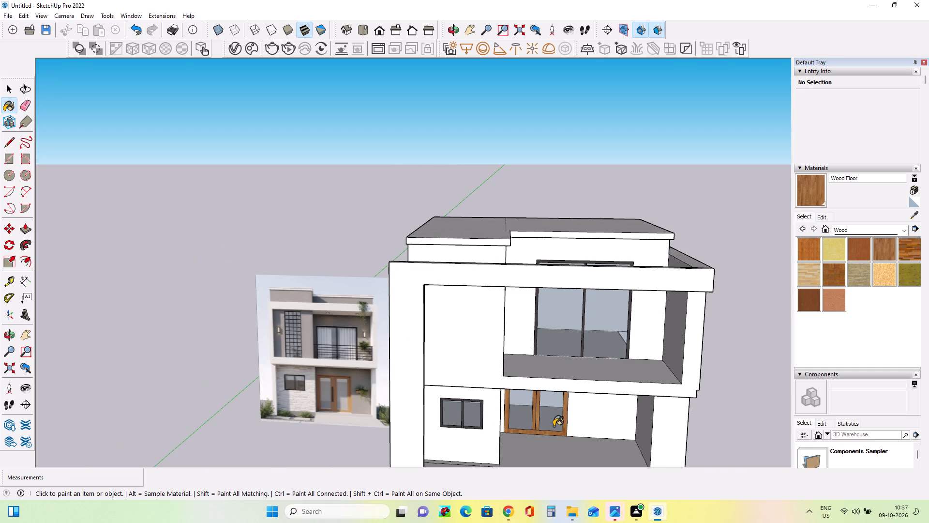
{"action": "scroll", "coordinate": [591, 419], "scroll_direction": "up", "scroll_amount": 2}
{"action": "middle_click_drag", "start_coordinate": [590, 417], "coordinate": [594, 425]}
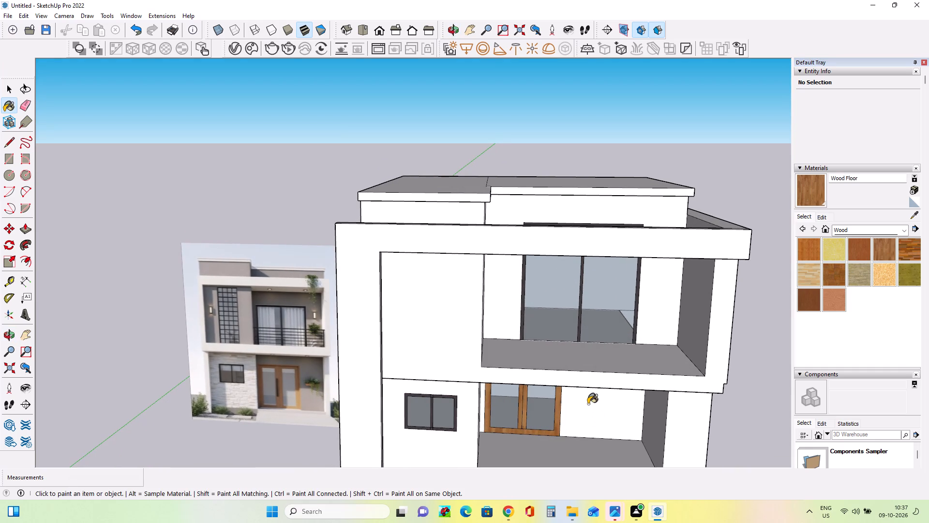
{"action": "left_click", "coordinate": [917, 190]}
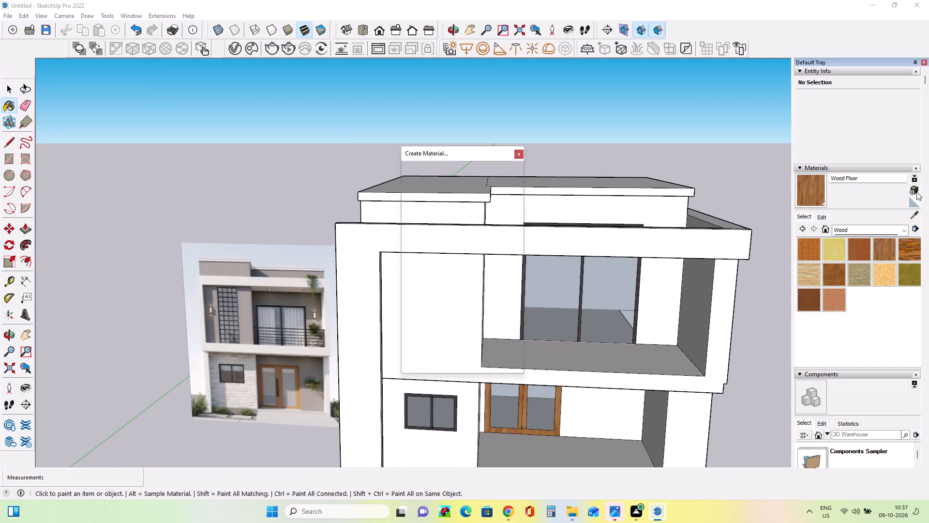
{"action": "left_click", "coordinate": [455, 238]}
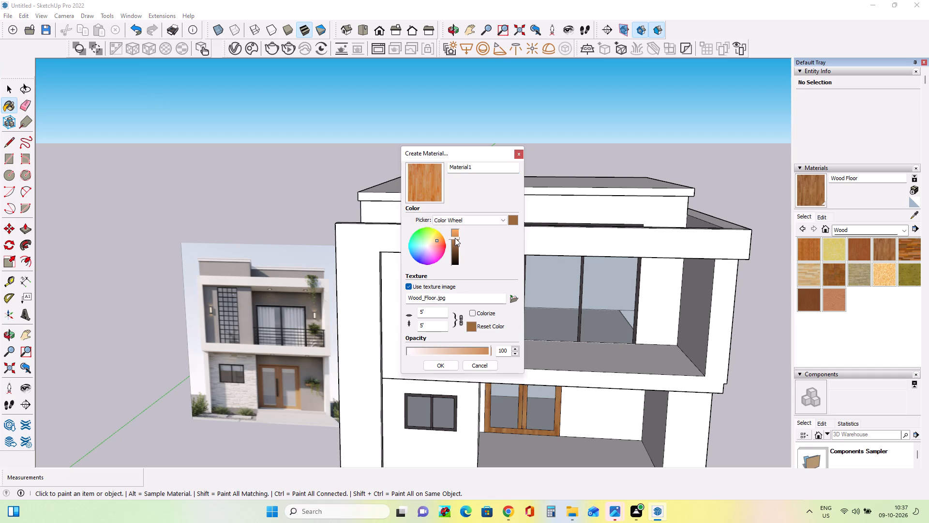
{"action": "left_click", "coordinate": [440, 239]}
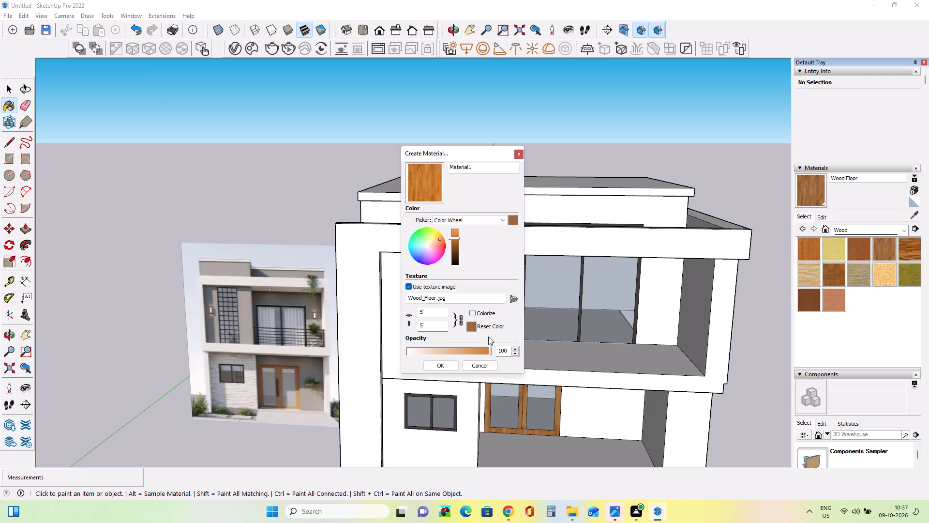
{"action": "left_click", "coordinate": [440, 363]}
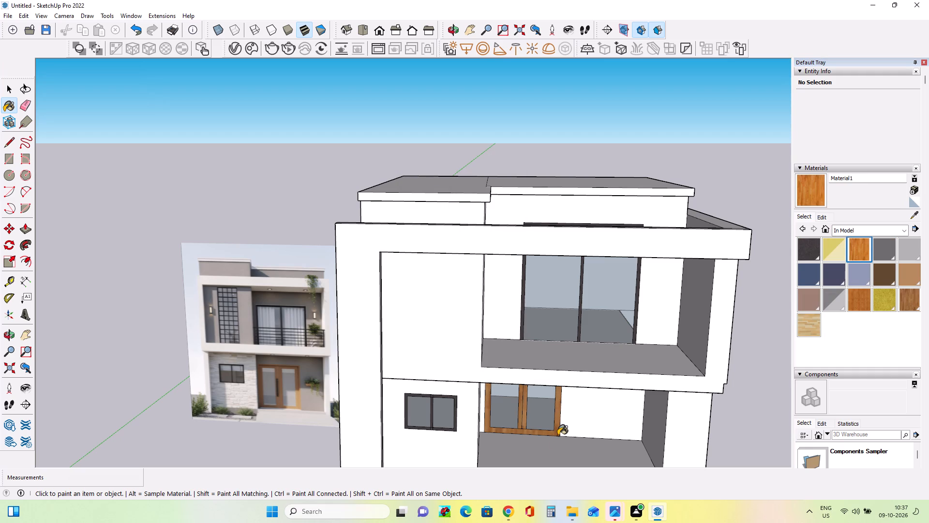
Repaint the entrance door's frame and centre stiles with the new orange wood material.
{"action": "left_click", "coordinate": [558, 435]}
{"action": "left_click", "coordinate": [523, 429]}
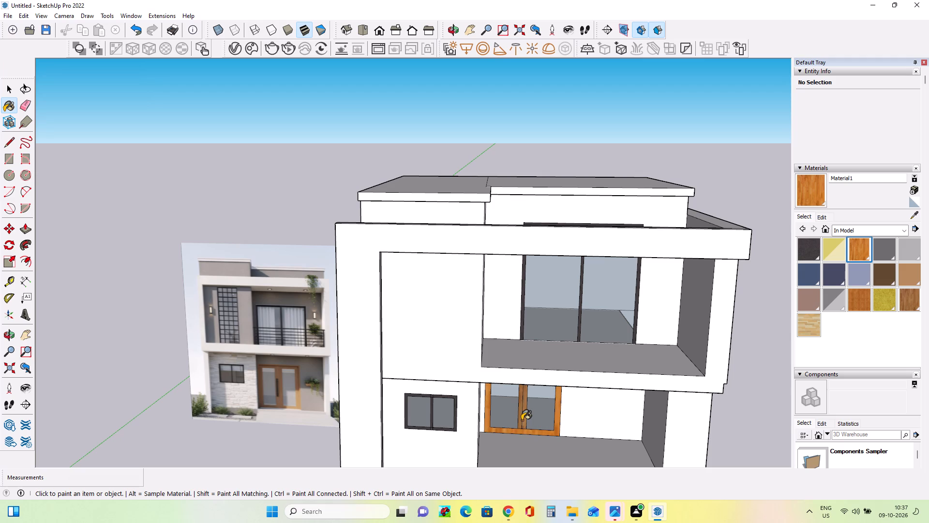
{"action": "left_click", "coordinate": [524, 422]}
{"action": "left_click", "coordinate": [518, 418]}
{"action": "scroll", "coordinate": [522, 411], "scroll_direction": "up", "scroll_amount": 8}
{"action": "left_click", "coordinate": [520, 404]}
Examine the façade's windows, doors and balcony from several angles alongside the reference image.
{"action": "scroll", "coordinate": [565, 408], "scroll_direction": "down", "scroll_amount": 10}
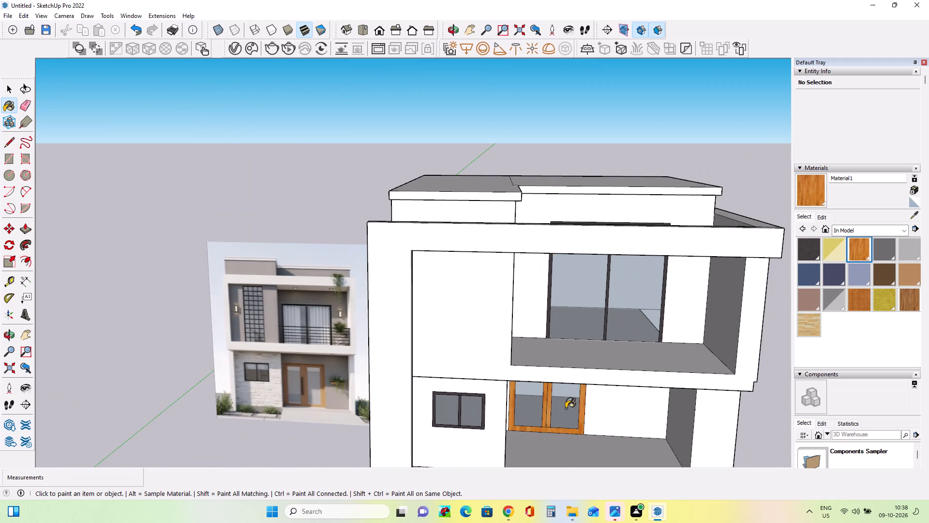
{"action": "middle_click_drag", "start_coordinate": [619, 354], "coordinate": [607, 357]}
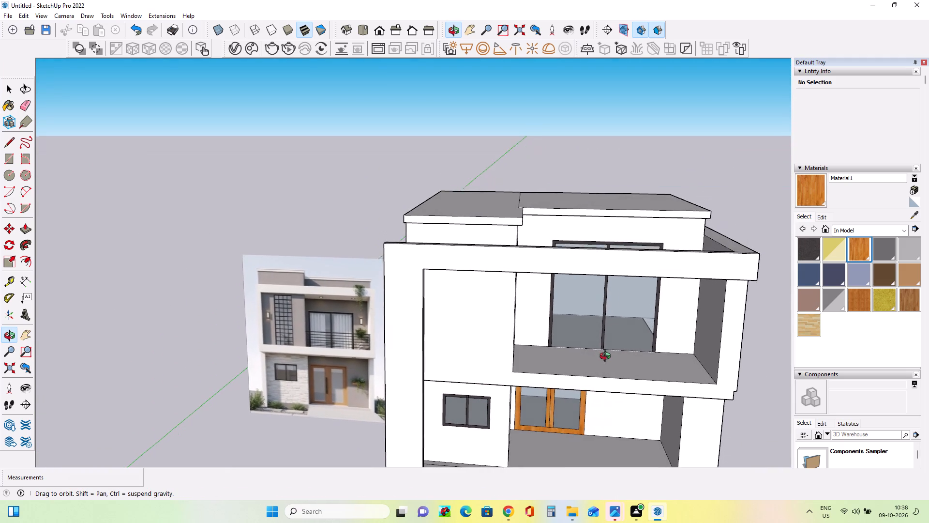
{"action": "middle_click_drag", "start_coordinate": [607, 357], "coordinate": [558, 356]}
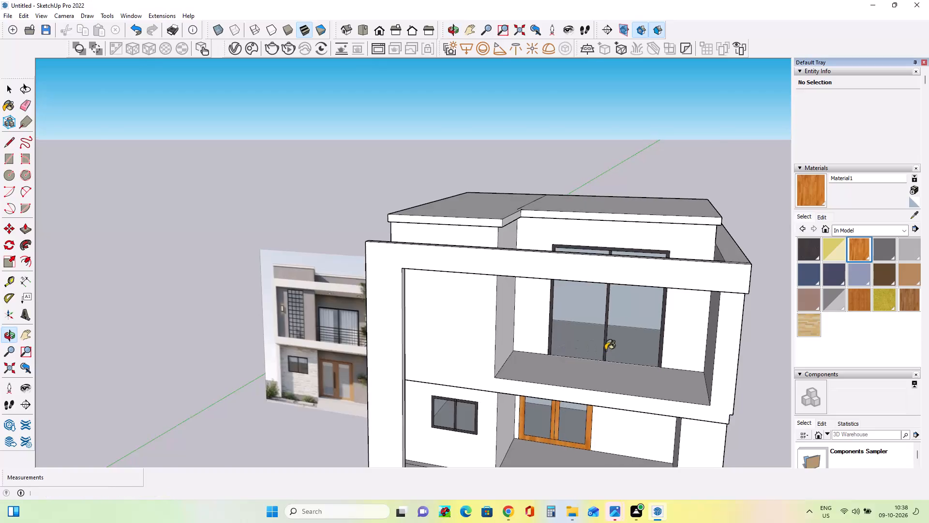
{"action": "middle_click_drag", "start_coordinate": [611, 353], "coordinate": [565, 369]}
{"action": "middle_click_drag", "start_coordinate": [614, 350], "coordinate": [632, 336]}
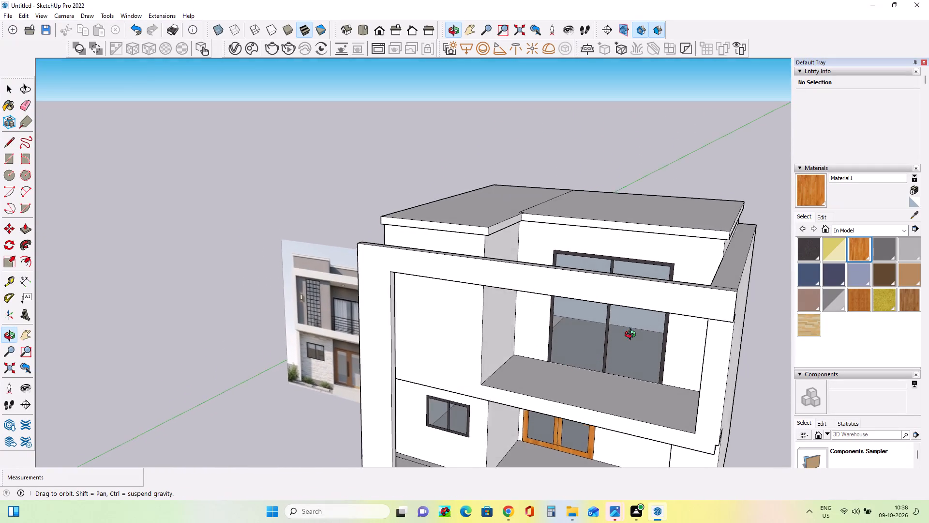
{"action": "middle_click_drag", "start_coordinate": [632, 336], "coordinate": [670, 291]}
{"action": "scroll", "coordinate": [662, 303], "scroll_direction": "down", "scroll_amount": 8}
{"action": "middle_click_drag", "start_coordinate": [654, 359], "coordinate": [661, 342]}
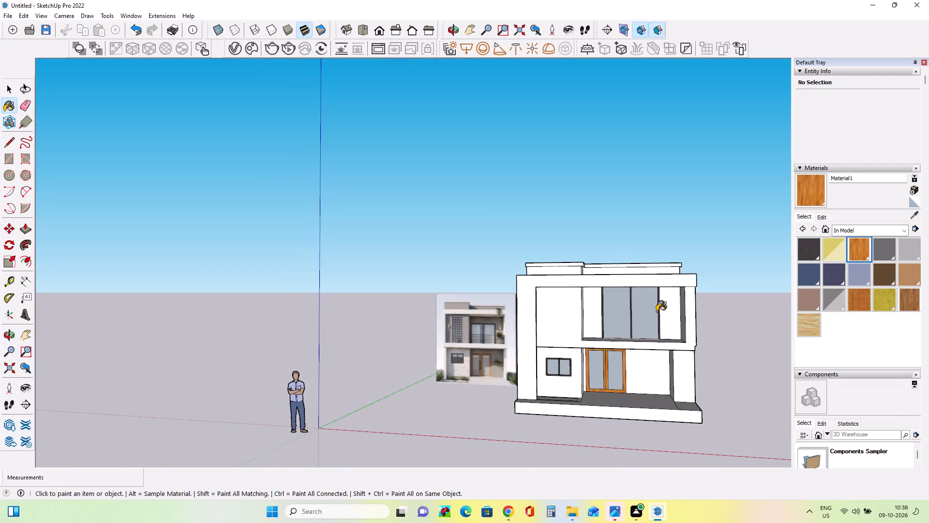
{"action": "scroll", "coordinate": [655, 309], "scroll_direction": "up", "scroll_amount": 4}
{"action": "middle_click_drag", "start_coordinate": [652, 331], "coordinate": [659, 394]}
{"action": "middle_click_drag", "start_coordinate": [628, 367], "coordinate": [603, 369]}
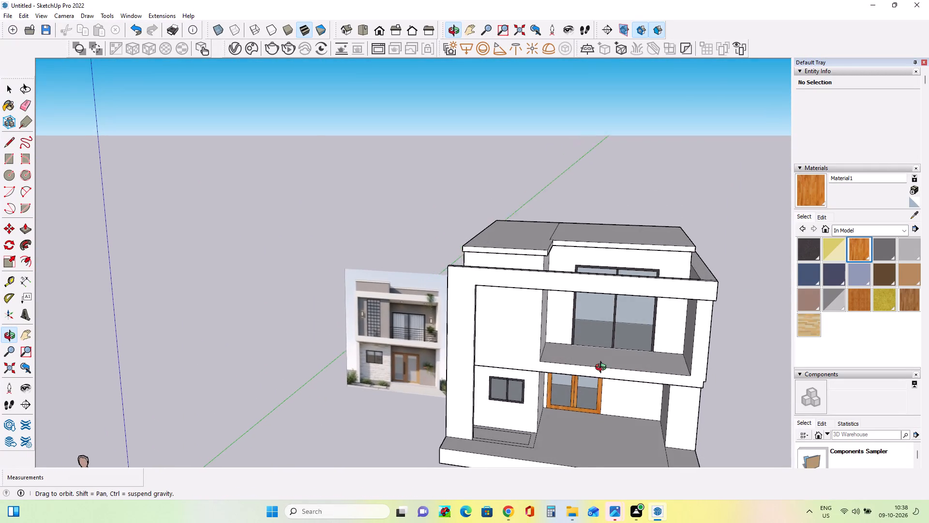
{"action": "middle_click_drag", "start_coordinate": [603, 369], "coordinate": [572, 378]}
{"action": "scroll", "coordinate": [600, 295], "scroll_direction": "up", "scroll_amount": 3}
{"action": "middle_click_drag", "start_coordinate": [608, 311], "coordinate": [626, 355]}
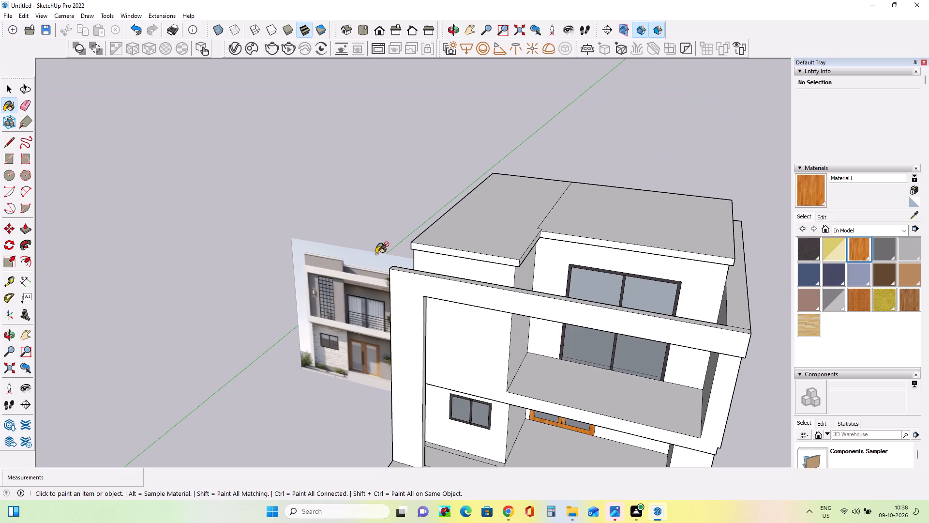
Draw a horizontal rail rectangle about 3 5/16" high and 6' 4 13/16" wide across the upper part of the balcony door.
{"action": "left_click", "coordinate": [11, 159]}
{"action": "scroll", "coordinate": [634, 279], "scroll_direction": "up", "scroll_amount": 4}
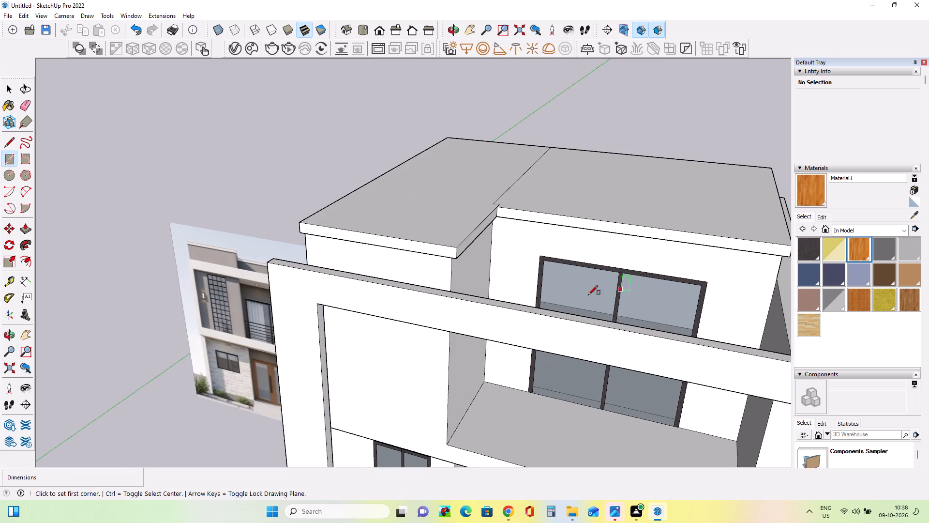
{"action": "left_click", "coordinate": [541, 282]}
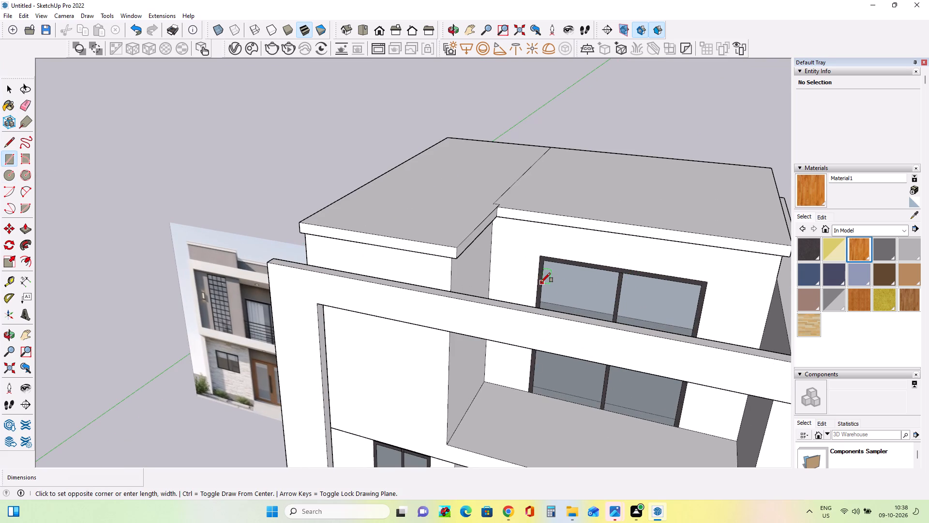
{"action": "key", "text": "Escape"}
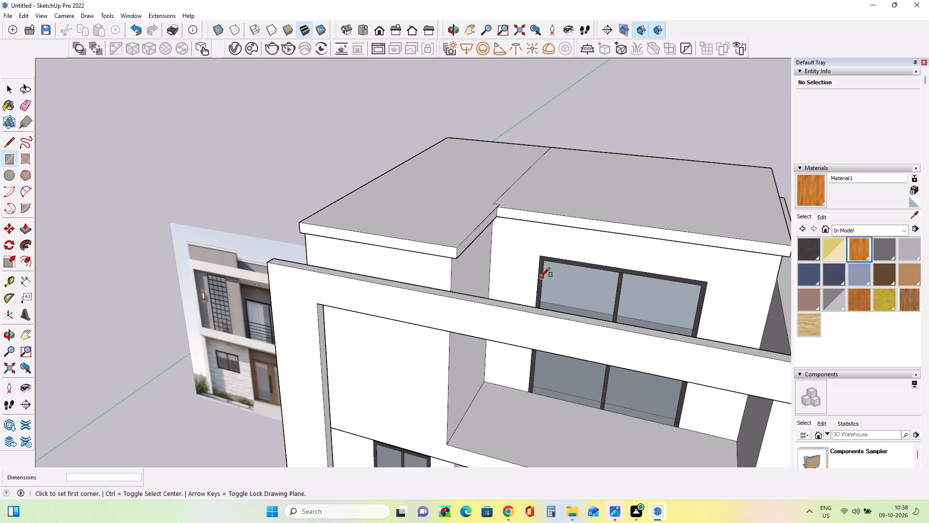
{"action": "left_click", "coordinate": [540, 277]}
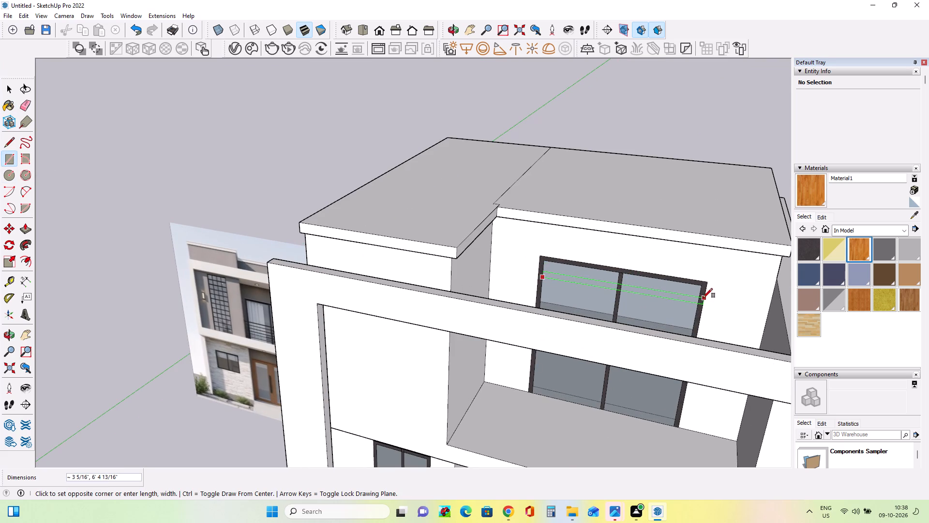
{"action": "left_click", "coordinate": [703, 298]}
Paint both sections of the balcony door's horizontal rail with Asphalt New.
{"action": "scroll", "coordinate": [629, 318], "scroll_direction": "up", "scroll_amount": 1}
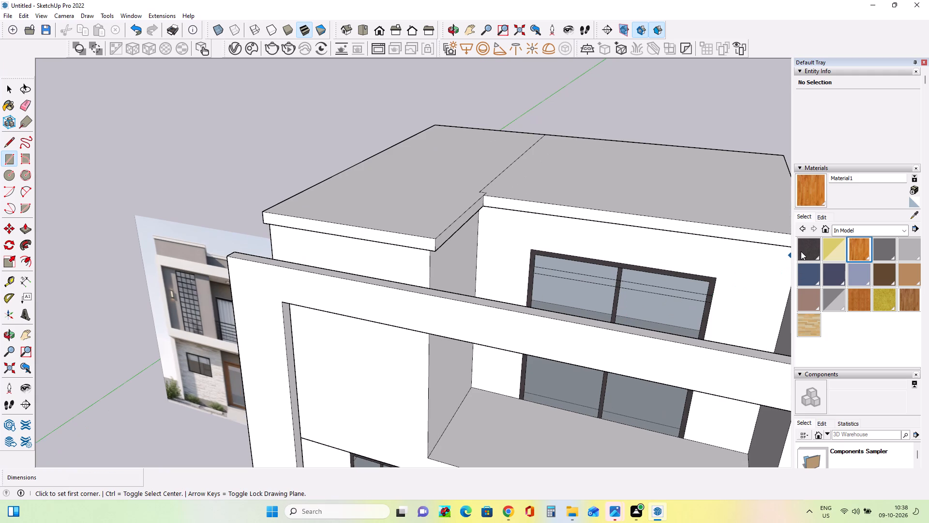
{"action": "left_click", "coordinate": [801, 251]}
{"action": "left_click", "coordinate": [695, 298]}
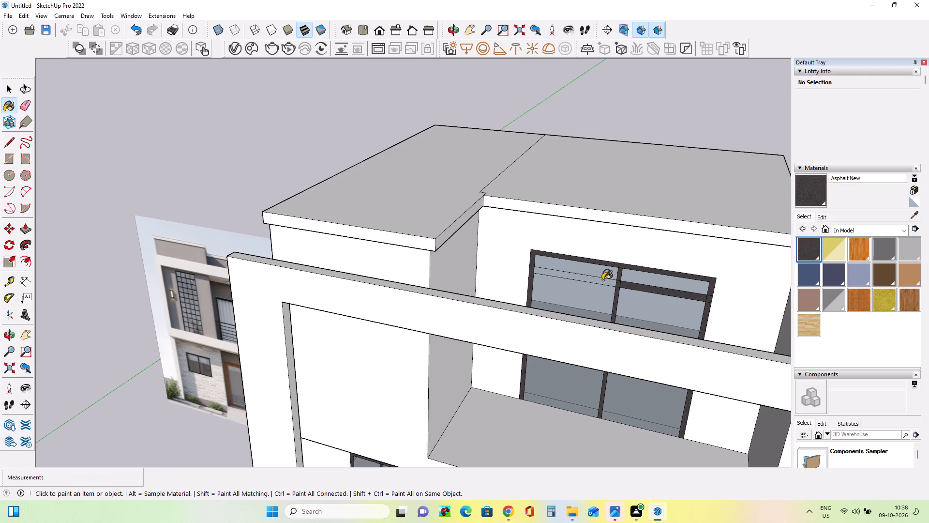
{"action": "left_click", "coordinate": [604, 282]}
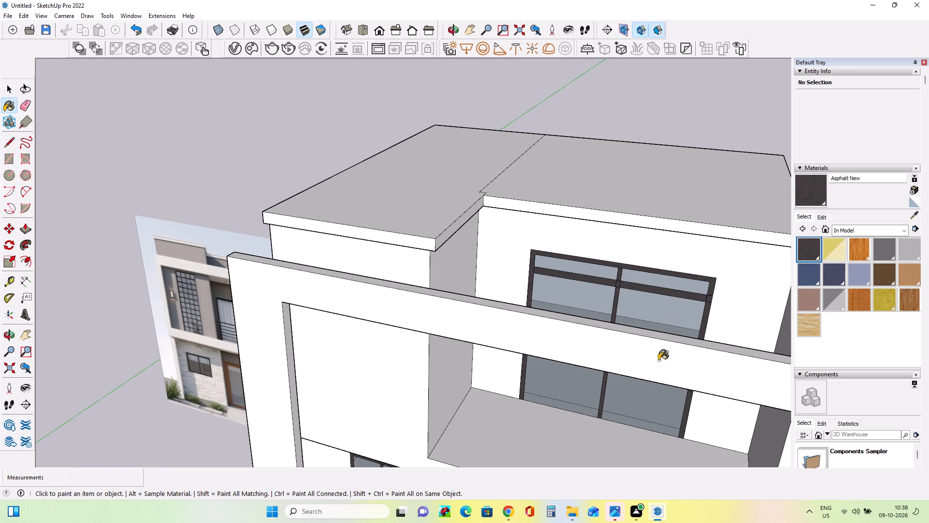
Paint the two narrow panes above the balcony door's horizontal rail and the outer frame with white Color M00.
{"action": "scroll", "coordinate": [668, 280], "scroll_direction": "up", "scroll_amount": 3}
{"action": "middle_click_drag", "start_coordinate": [669, 286], "coordinate": [674, 333]}
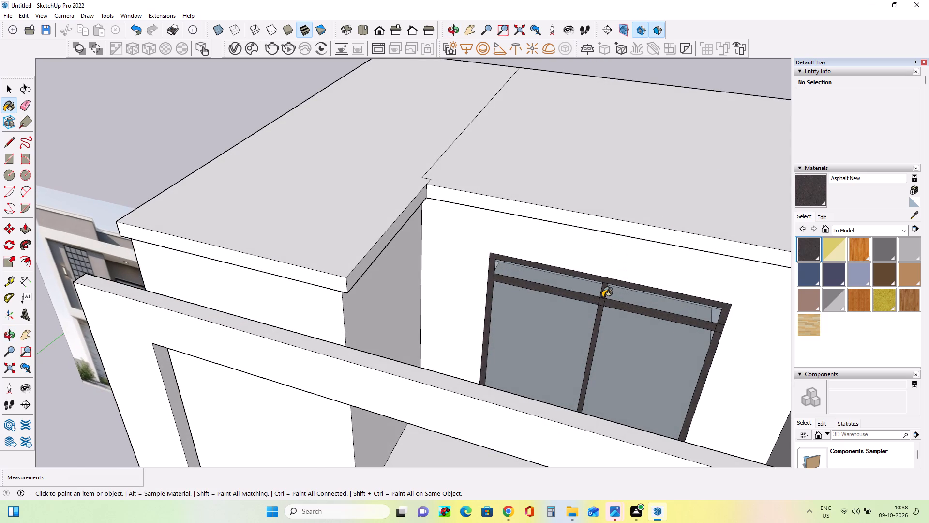
{"action": "scroll", "coordinate": [602, 297], "scroll_direction": "up", "scroll_amount": 2}
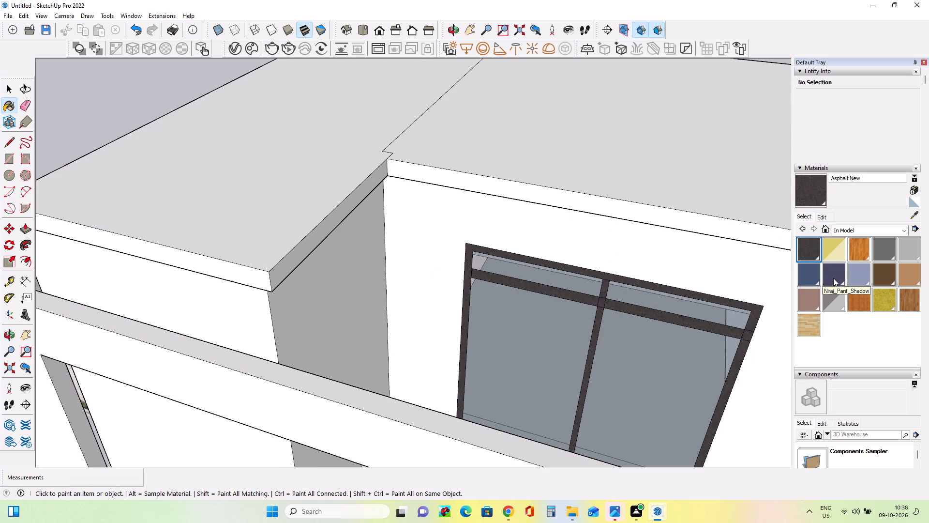
{"action": "left_click", "coordinate": [844, 233]}
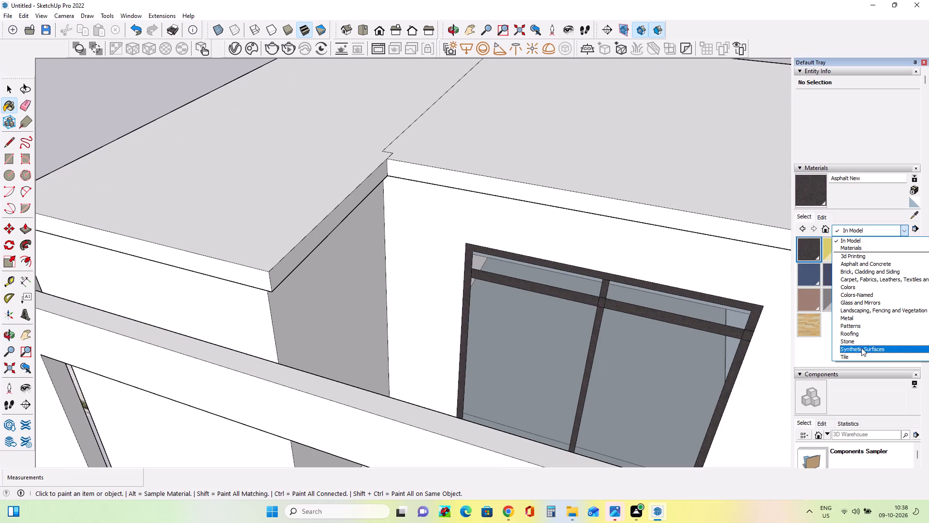
{"action": "left_click", "coordinate": [853, 289]}
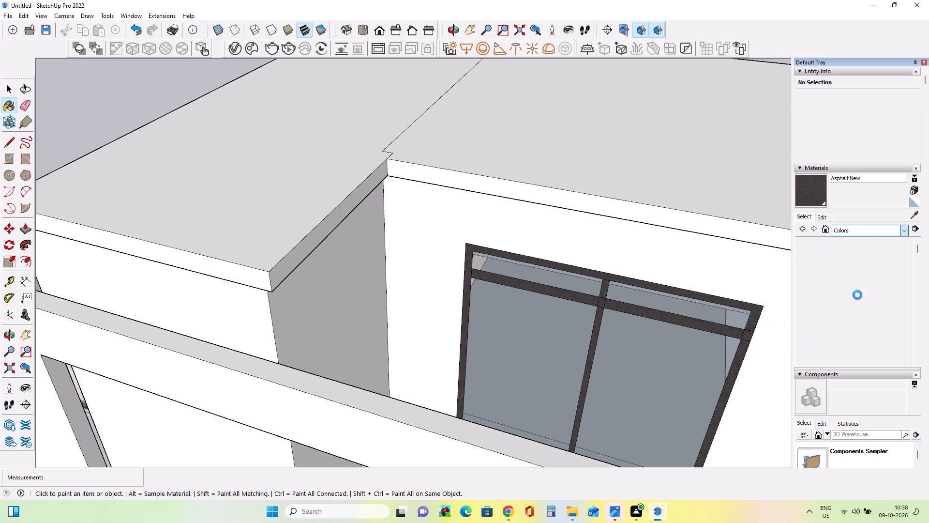
{"action": "scroll", "coordinate": [830, 326], "scroll_direction": "down", "scroll_amount": 6}
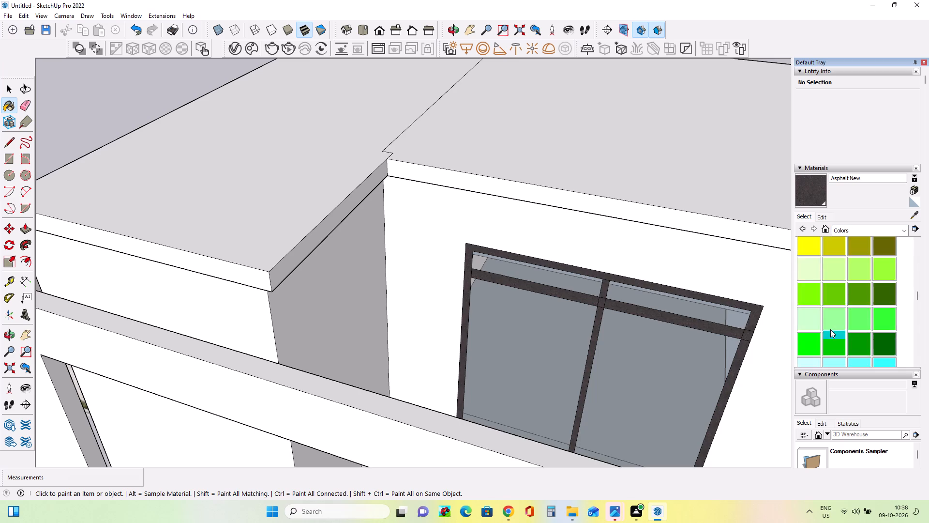
{"action": "scroll", "coordinate": [830, 329], "scroll_direction": "down", "scroll_amount": 7}
{"action": "scroll", "coordinate": [833, 289], "scroll_direction": "up", "scroll_amount": 2}
{"action": "left_click", "coordinate": [809, 259]}
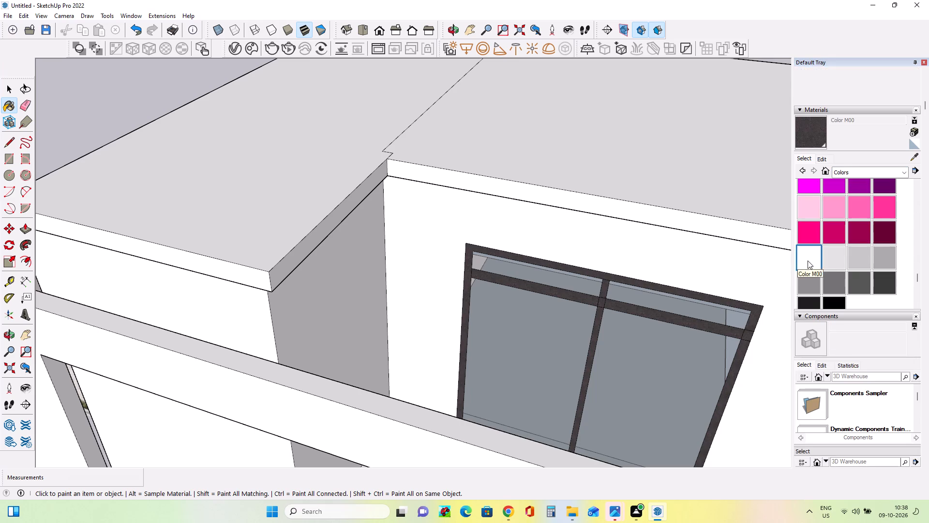
{"action": "left_click", "coordinate": [715, 316]}
{"action": "left_click", "coordinate": [647, 301]}
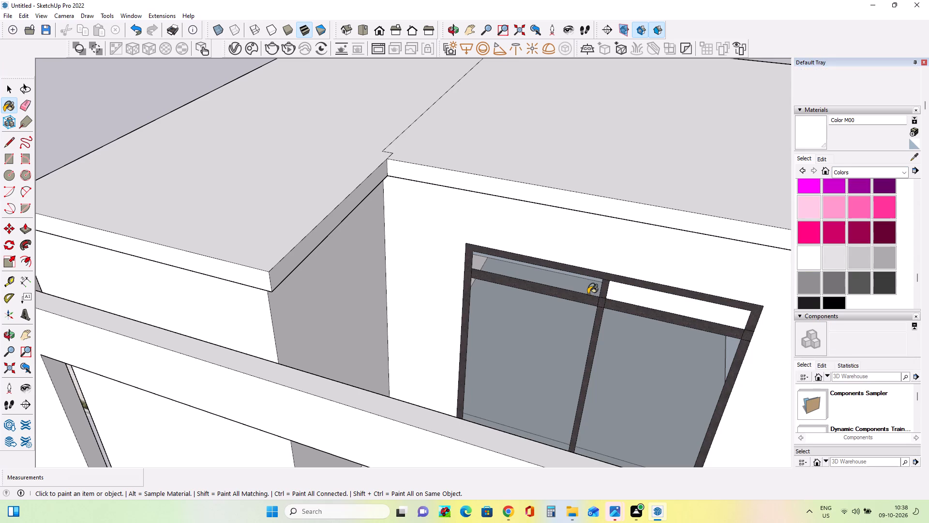
{"action": "left_click", "coordinate": [588, 290]}
{"action": "left_click", "coordinate": [620, 282]}
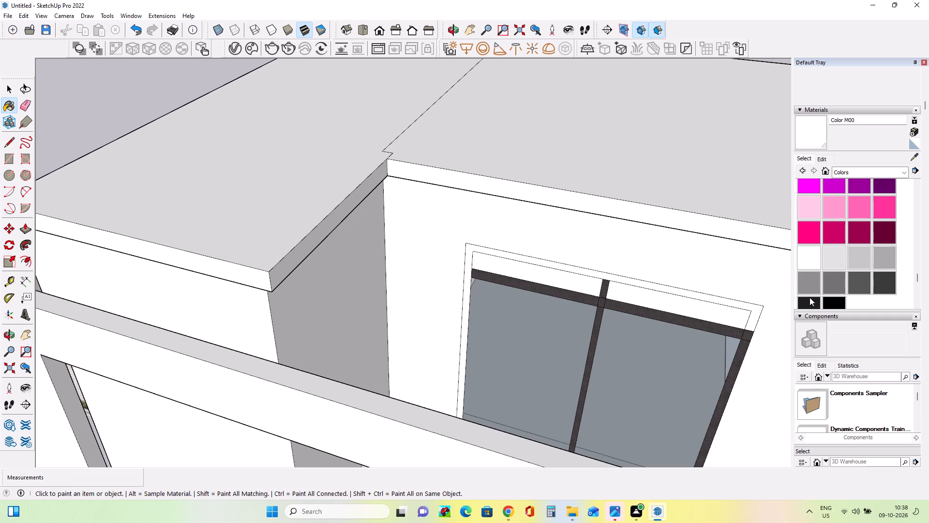
Repaint the balcony door's outer frame with Asphalt New.
{"action": "scroll", "coordinate": [838, 259], "scroll_direction": "up", "scroll_amount": 7}
{"action": "left_click", "coordinate": [839, 170]}
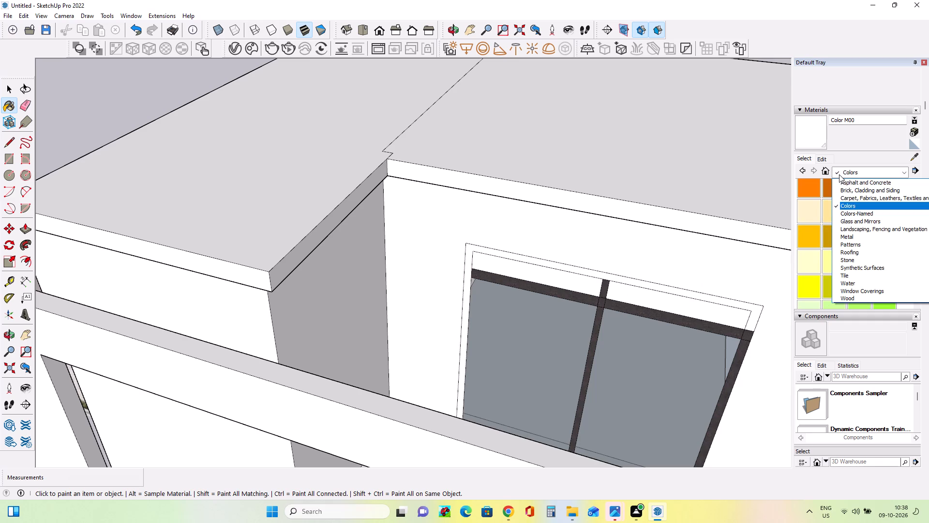
{"action": "scroll", "coordinate": [858, 212], "scroll_direction": "up", "scroll_amount": 7}
{"action": "left_click", "coordinate": [854, 179]}
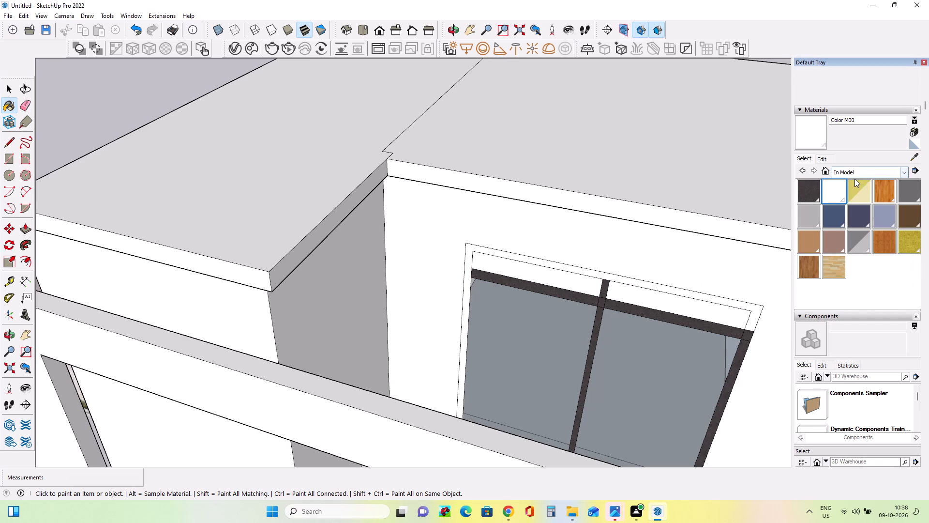
{"action": "left_click", "coordinate": [815, 192]}
{"action": "left_click", "coordinate": [467, 282]}
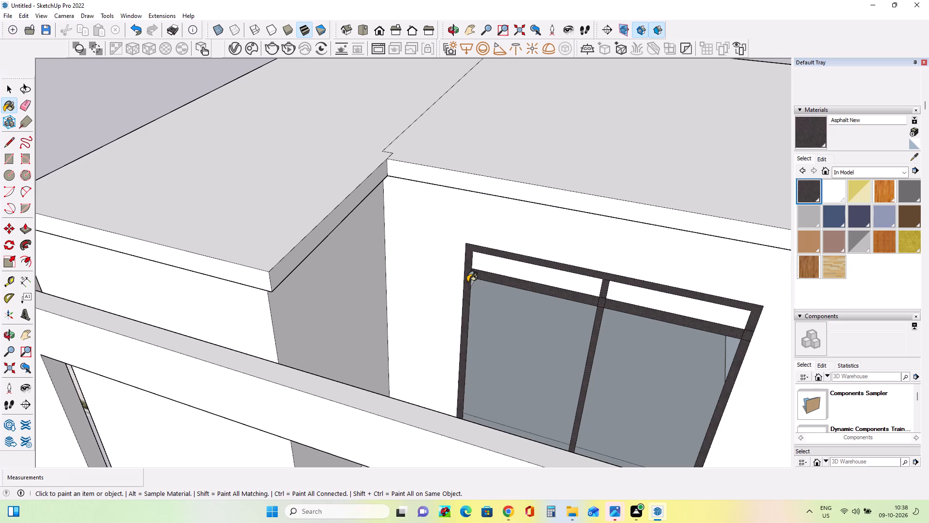
Draw a 2 1/4" line across each side stile of the balcony door, level with the top edge of the horizontal rail.
{"action": "left_click", "coordinate": [9, 142]}
{"action": "scroll", "coordinate": [481, 307], "scroll_direction": "up", "scroll_amount": 7}
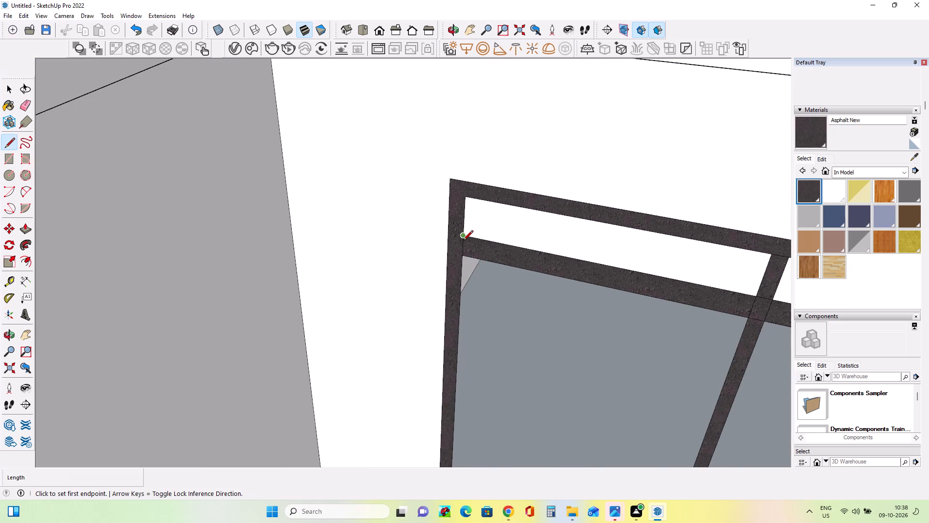
{"action": "left_click", "coordinate": [464, 238]}
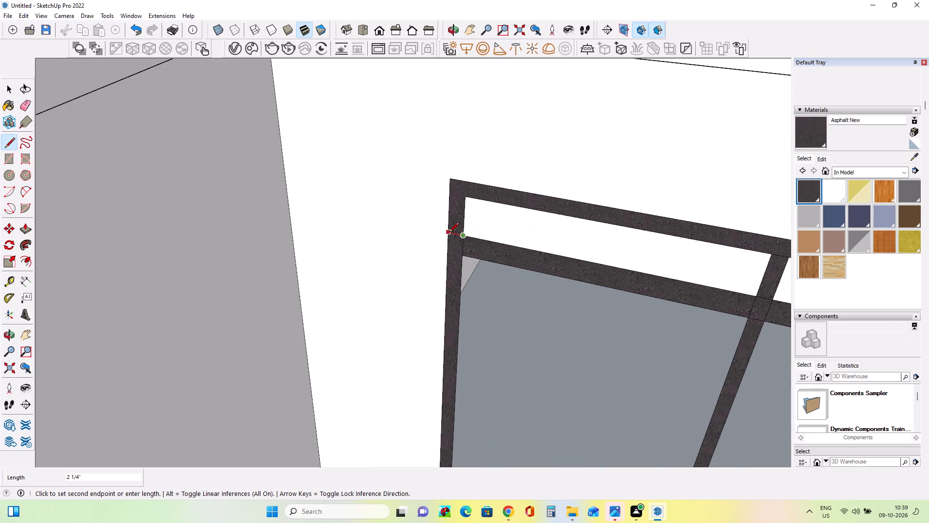
{"action": "left_click", "coordinate": [449, 233]}
{"action": "scroll", "coordinate": [500, 329], "scroll_direction": "down", "scroll_amount": 9}
{"action": "scroll", "coordinate": [834, 402], "scroll_direction": "up", "scroll_amount": 4}
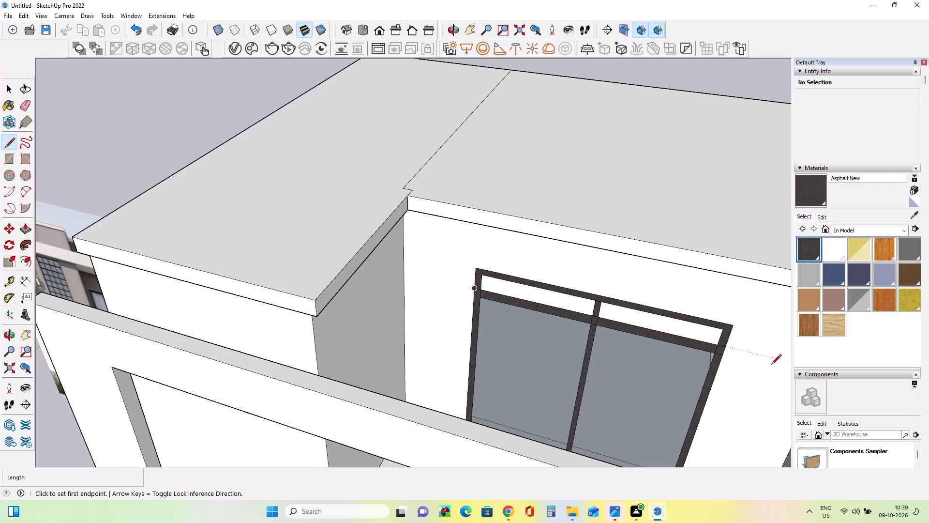
{"action": "scroll", "coordinate": [721, 348], "scroll_direction": "up", "scroll_amount": 7}
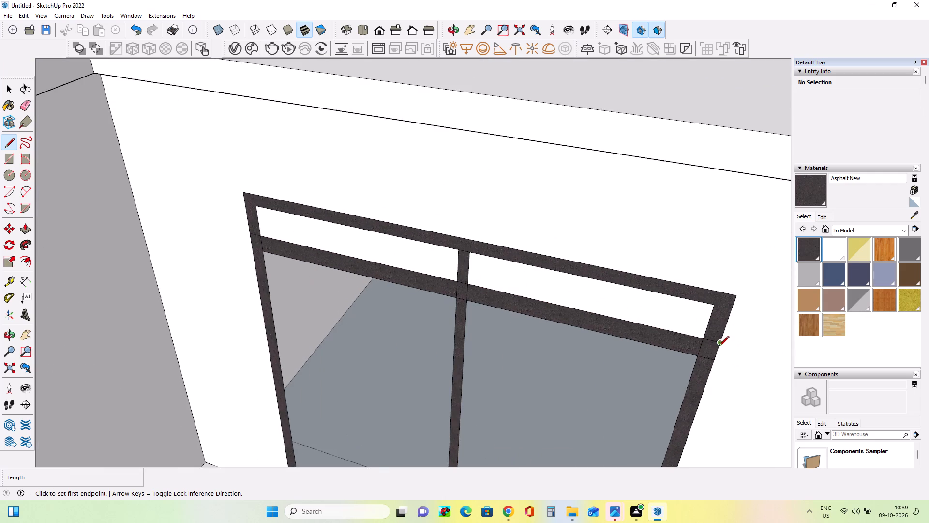
{"action": "left_click", "coordinate": [701, 342]}
{"action": "left_click", "coordinate": [720, 347]}
Erase the balcony door's frame, centre mullion and leftover edges above the horizontal rail so the rail forms the door head.
{"action": "left_click", "coordinate": [23, 104]}
{"action": "left_click_drag", "start_coordinate": [451, 228], "coordinate": [444, 254]}
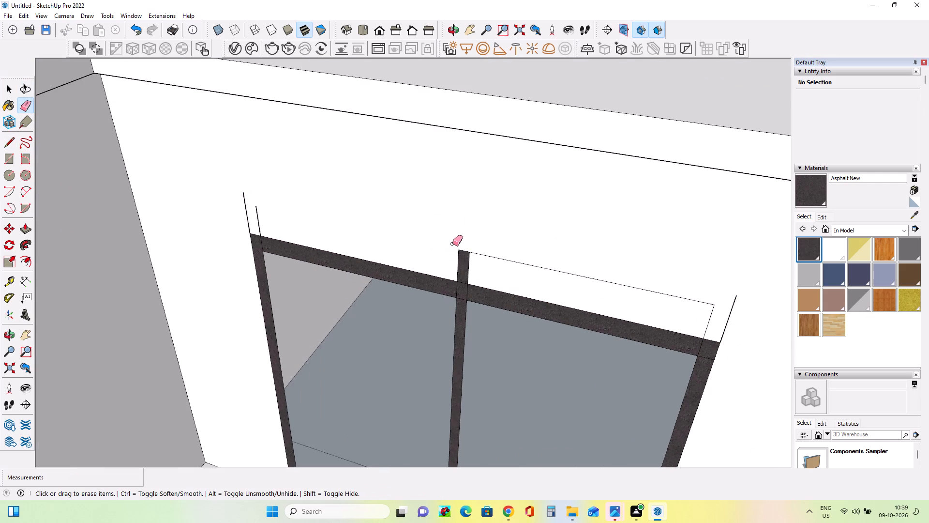
{"action": "left_click_drag", "start_coordinate": [457, 244], "coordinate": [467, 259]}
{"action": "left_click_drag", "start_coordinate": [459, 253], "coordinate": [482, 262]}
{"action": "left_click_drag", "start_coordinate": [459, 247], "coordinate": [496, 254]}
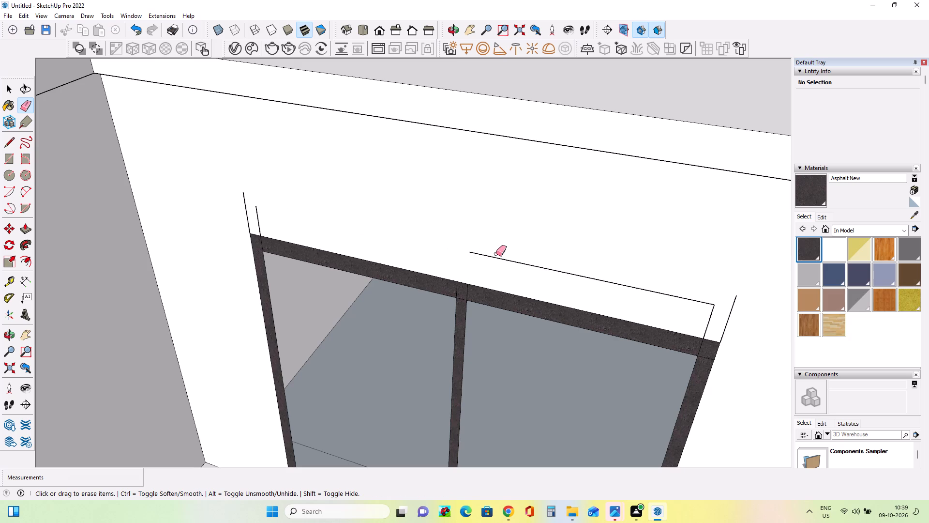
{"action": "left_click_drag", "start_coordinate": [497, 253], "coordinate": [497, 263]}
{"action": "left_click_drag", "start_coordinate": [711, 319], "coordinate": [754, 321]}
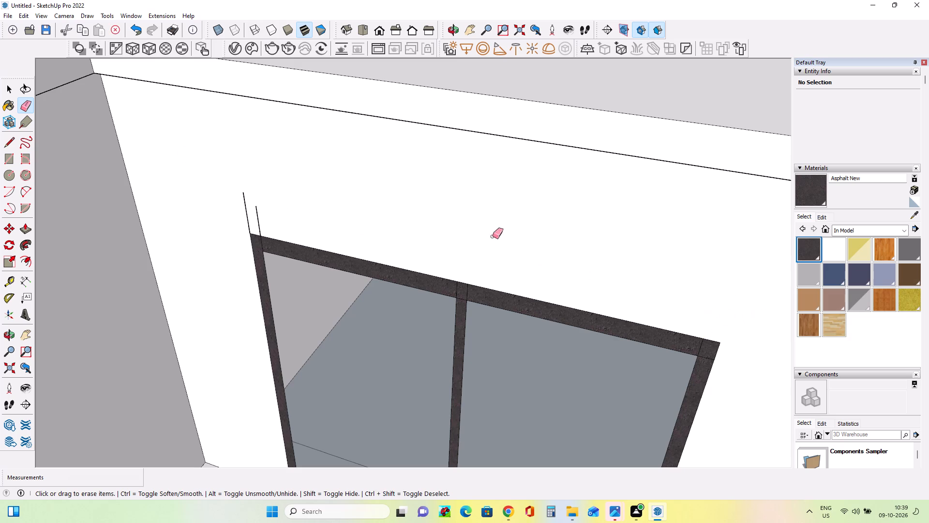
{"action": "left_click_drag", "start_coordinate": [236, 214], "coordinate": [284, 220]}
Examine the shortened balcony door and the whole façade from several angles alongside the reference image.
{"action": "scroll", "coordinate": [249, 232], "scroll_direction": "down", "scroll_amount": 4}
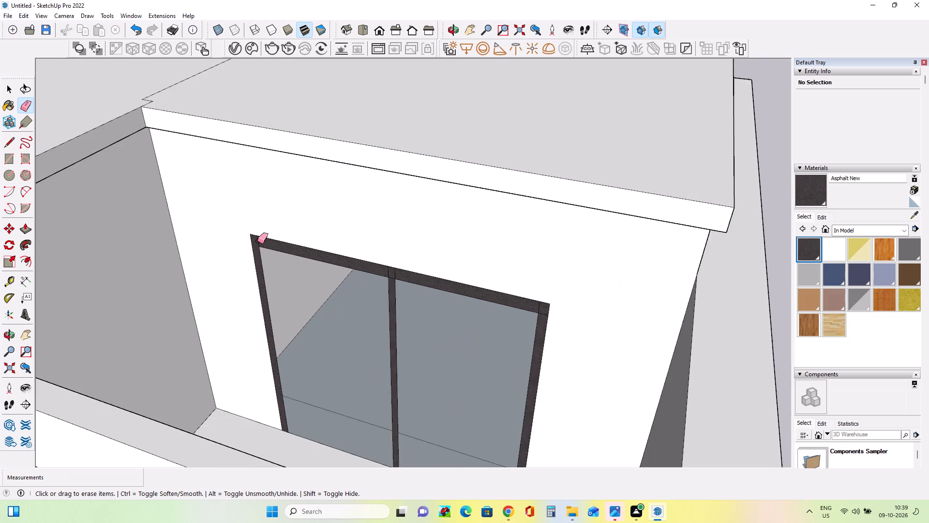
{"action": "scroll", "coordinate": [257, 241], "scroll_direction": "down", "scroll_amount": 11}
{"action": "scroll", "coordinate": [284, 273], "scroll_direction": "up", "scroll_amount": 1}
{"action": "scroll", "coordinate": [284, 273], "scroll_direction": "down", "scroll_amount": 1}
{"action": "middle_click_drag", "start_coordinate": [213, 307], "coordinate": [346, 161]}
{"action": "scroll", "coordinate": [345, 277], "scroll_direction": "up", "scroll_amount": 3}
{"action": "scroll", "coordinate": [348, 280], "scroll_direction": "down", "scroll_amount": 3}
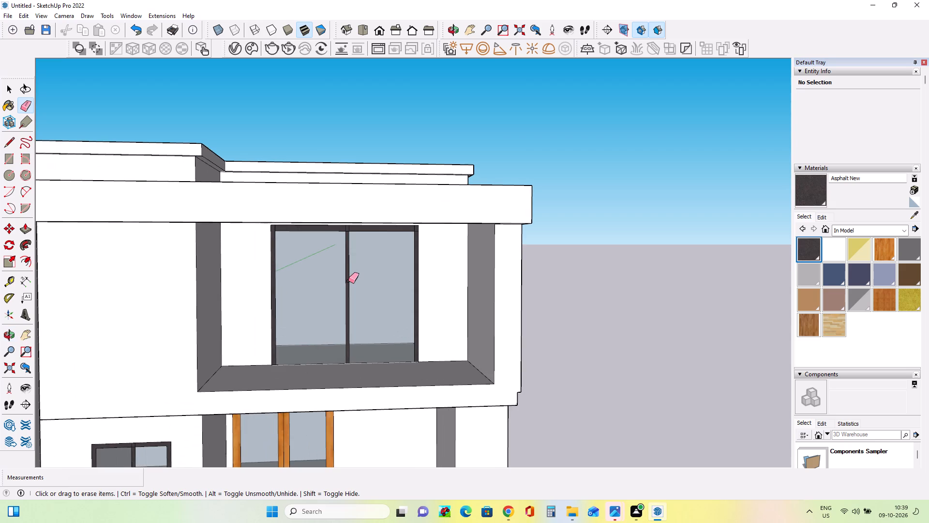
{"action": "scroll", "coordinate": [348, 281], "scroll_direction": "down", "scroll_amount": 4}
{"action": "middle_click_drag", "start_coordinate": [371, 346], "coordinate": [355, 314]}
{"action": "scroll", "coordinate": [355, 314], "scroll_direction": "up", "scroll_amount": 1}
{"action": "middle_click_drag", "start_coordinate": [388, 324], "coordinate": [386, 335]}
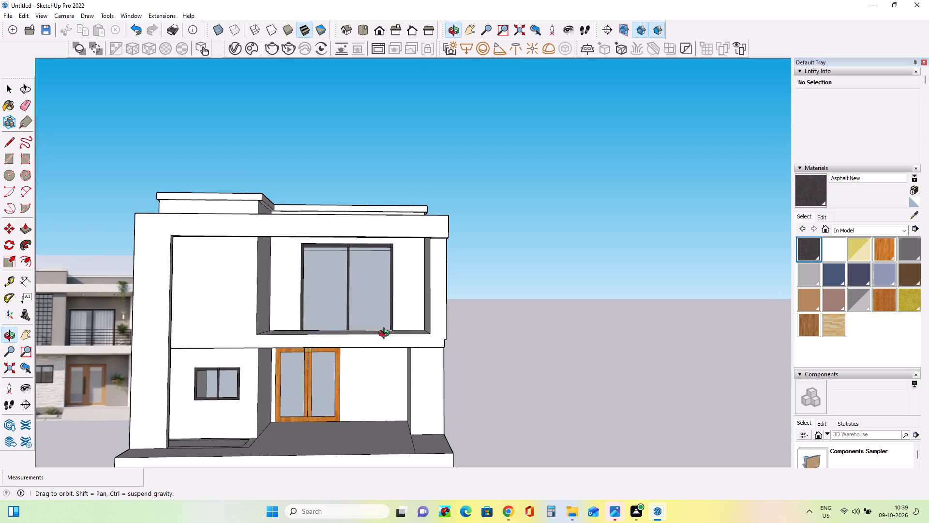
{"action": "middle_click_drag", "start_coordinate": [386, 335], "coordinate": [386, 337]}
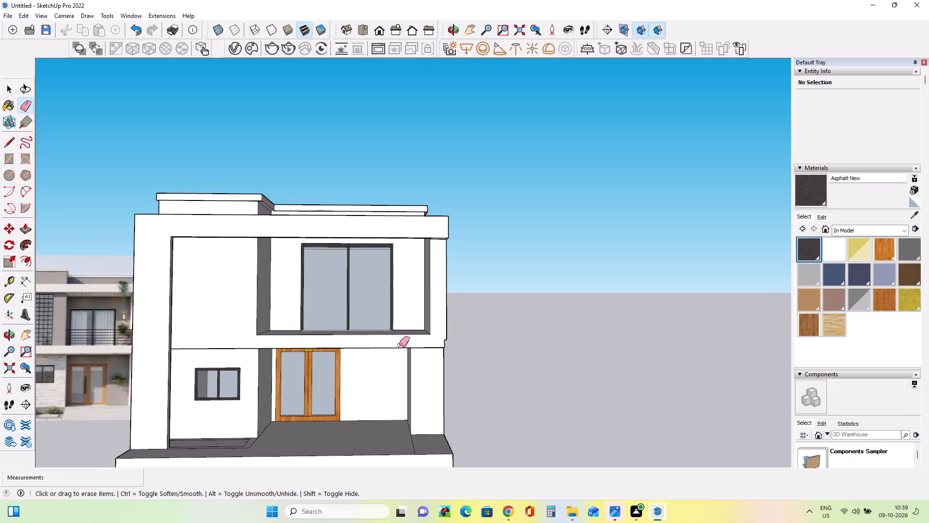
{"action": "middle_click", "coordinate": [399, 352]}
{"action": "middle_click_drag", "start_coordinate": [316, 360], "coordinate": [318, 325]}
{"action": "scroll", "coordinate": [318, 325], "scroll_direction": "up", "scroll_amount": 1}
{"action": "scroll", "coordinate": [368, 354], "scroll_direction": "down", "scroll_amount": 2}
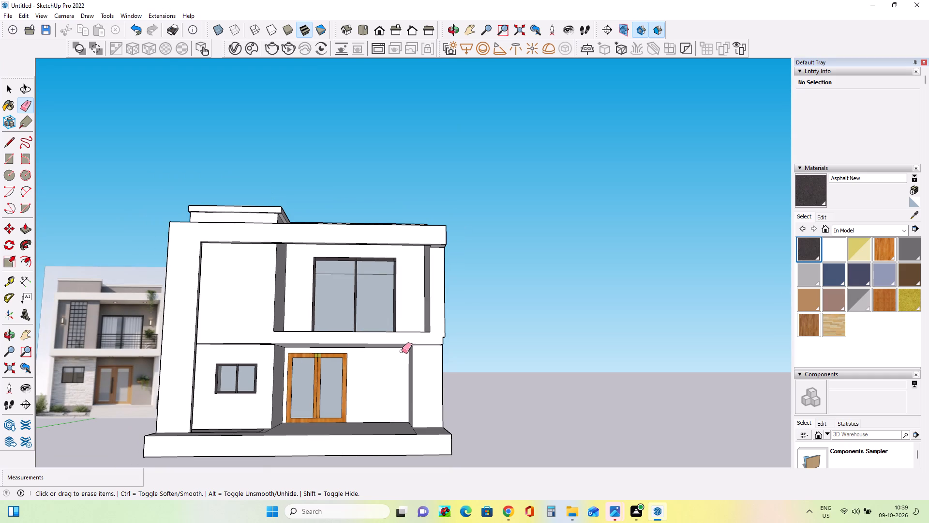
{"action": "middle_click_drag", "start_coordinate": [224, 294], "coordinate": [234, 310]}
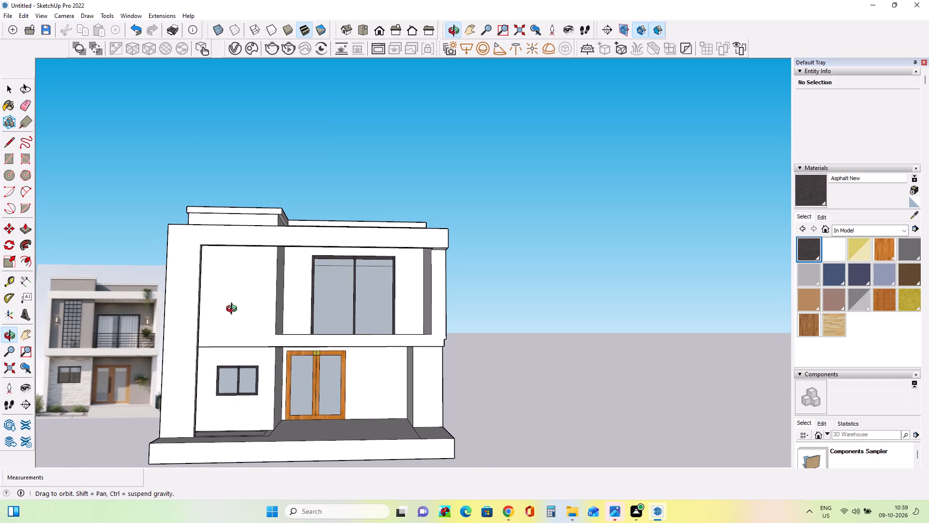
{"action": "middle_click_drag", "start_coordinate": [234, 310], "coordinate": [234, 310]}
{"action": "scroll", "coordinate": [235, 310], "scroll_direction": "down", "scroll_amount": 1}
{"action": "middle_click_drag", "start_coordinate": [254, 316], "coordinate": [266, 338]}
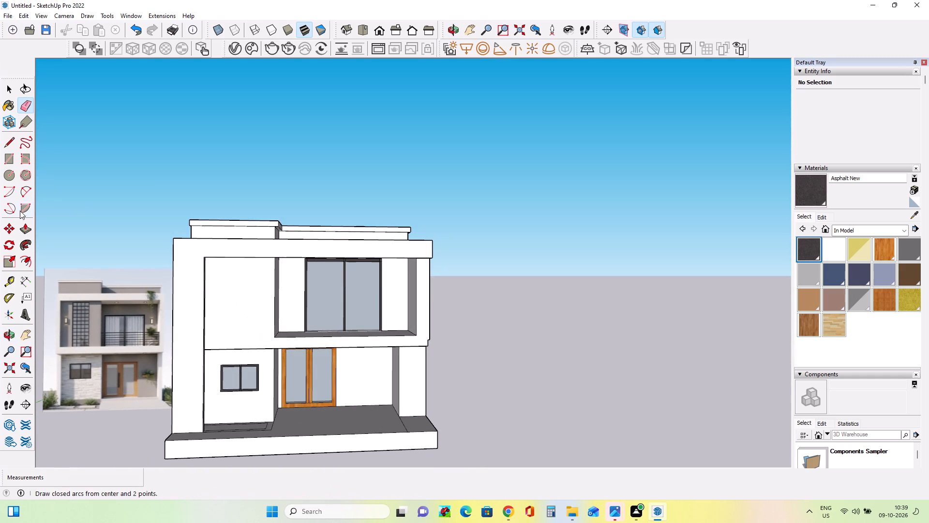
{"action": "left_click", "coordinate": [8, 160]}
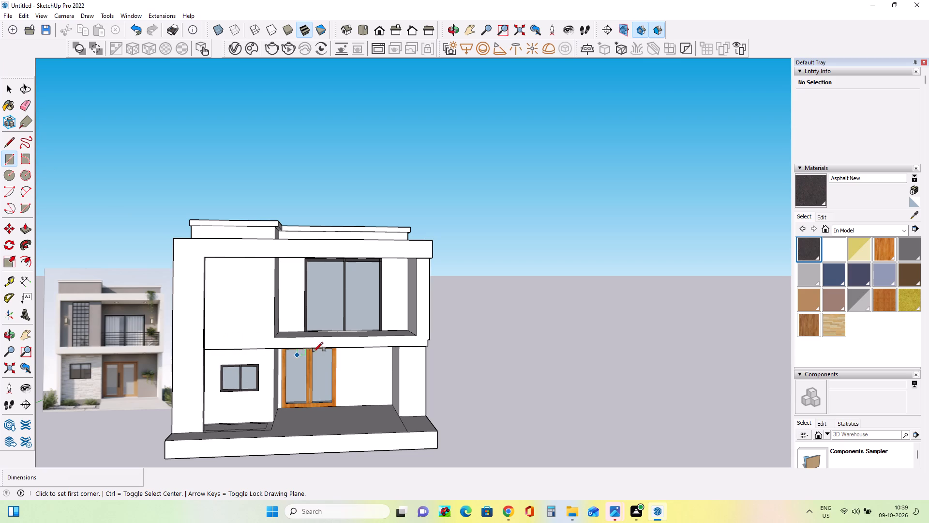
{"action": "middle_click_drag", "start_coordinate": [315, 351], "coordinate": [323, 366]}
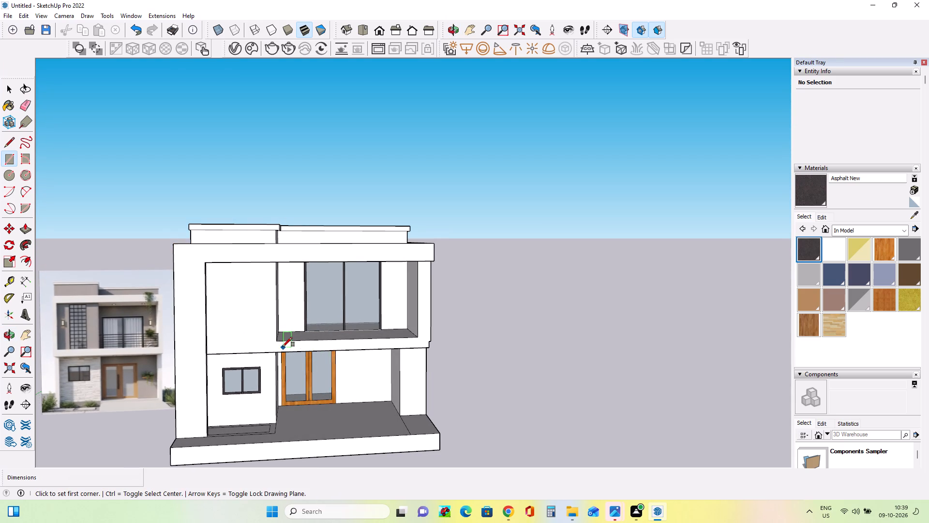
{"action": "middle_click_drag", "start_coordinate": [298, 347], "coordinate": [316, 371]}
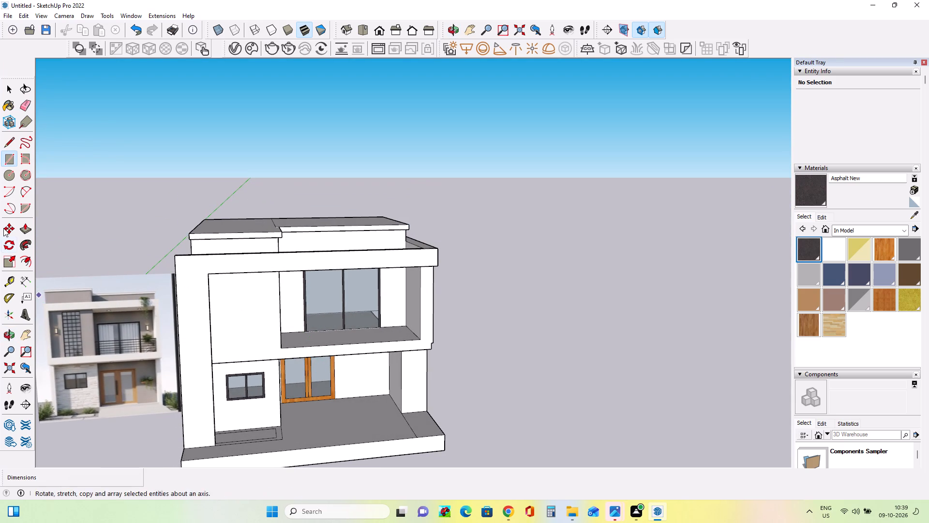
{"action": "scroll", "coordinate": [44, 361], "scroll_direction": "up", "scroll_amount": 3}
{"action": "scroll", "coordinate": [107, 381], "scroll_direction": "up", "scroll_amount": 3}
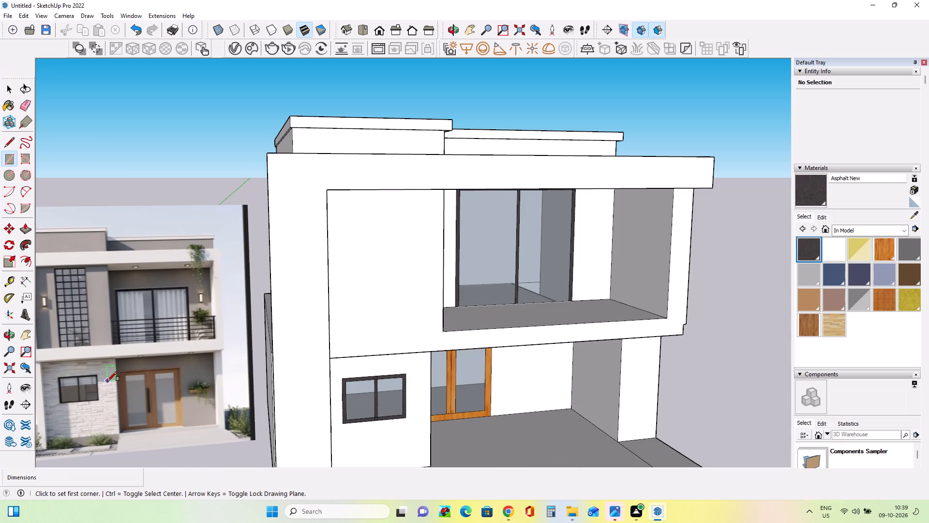
{"action": "scroll", "coordinate": [107, 381], "scroll_direction": "down", "scroll_amount": 2}
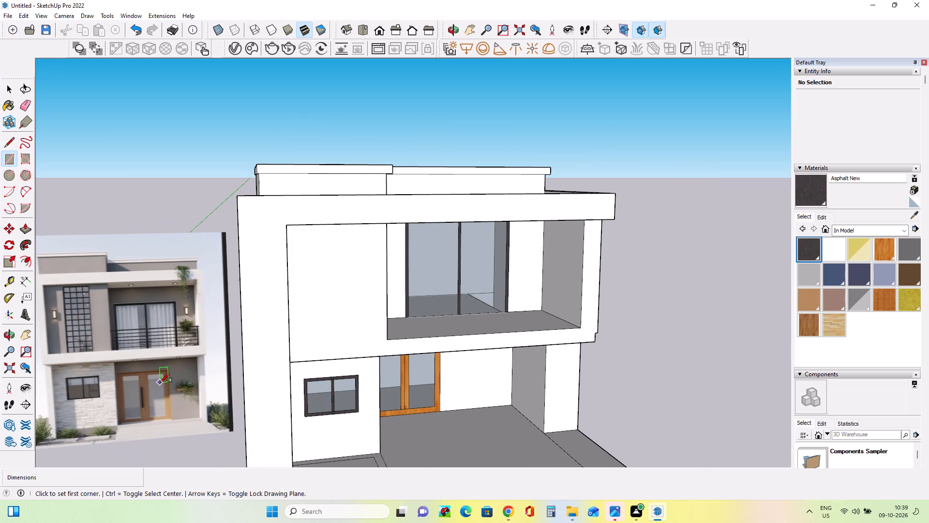
{"action": "middle_click_drag", "start_coordinate": [161, 385], "coordinate": [125, 406]}
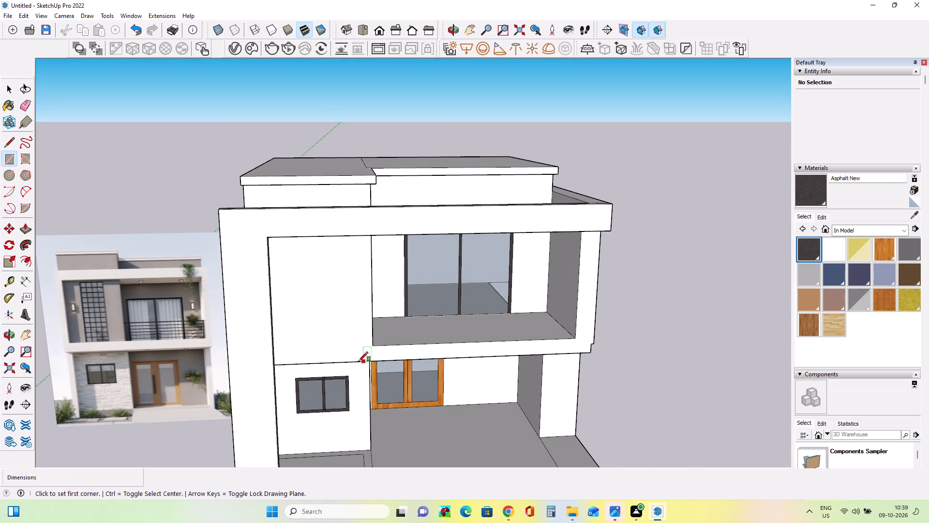
{"action": "middle_click_drag", "start_coordinate": [335, 364], "coordinate": [189, 403]}
{"action": "middle_click_drag", "start_coordinate": [310, 342], "coordinate": [258, 366]}
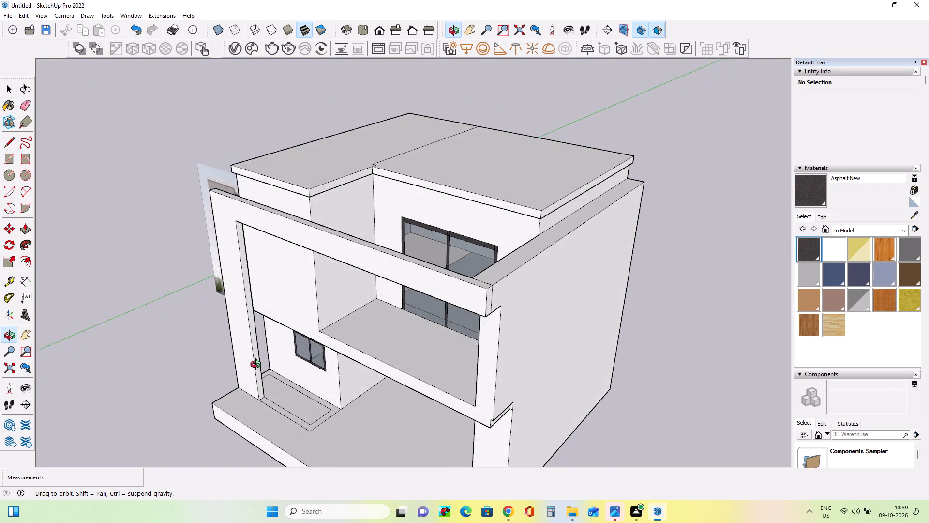
{"action": "middle_click_drag", "start_coordinate": [258, 366], "coordinate": [415, 347]}
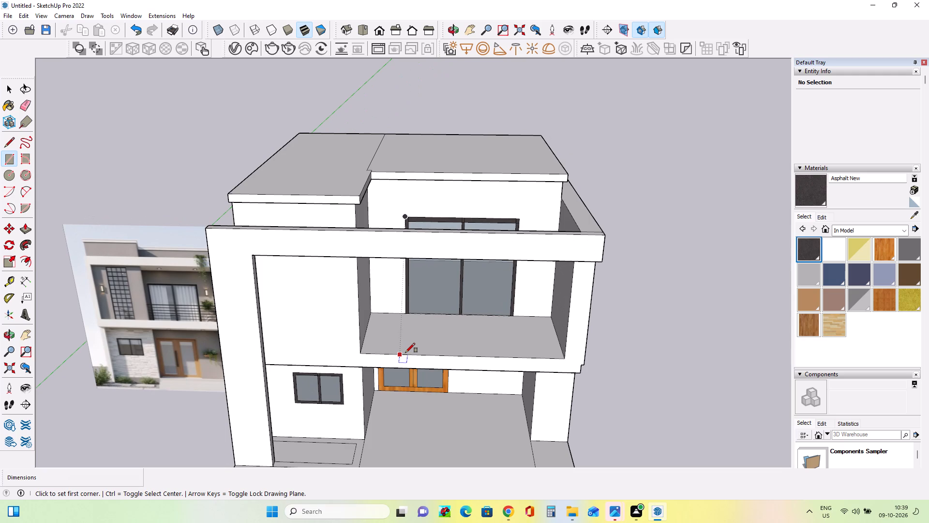
{"action": "middle_click_drag", "start_coordinate": [405, 353], "coordinate": [365, 328]}
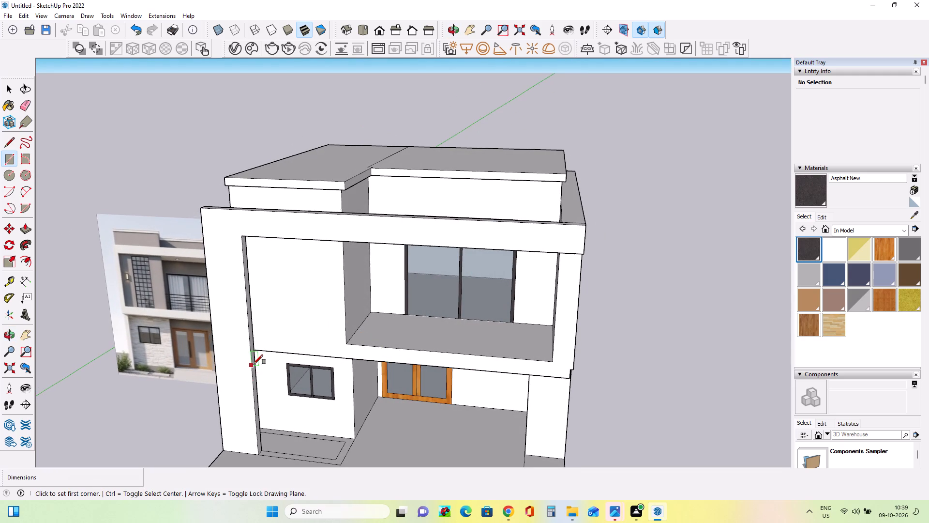
Pull the upper-floor front wall forward 2 3/4" to meet the back of the projecting frame.
{"action": "middle_click_drag", "start_coordinate": [254, 364], "coordinate": [273, 349]}
{"action": "middle_click_drag", "start_coordinate": [308, 360], "coordinate": [280, 371]}
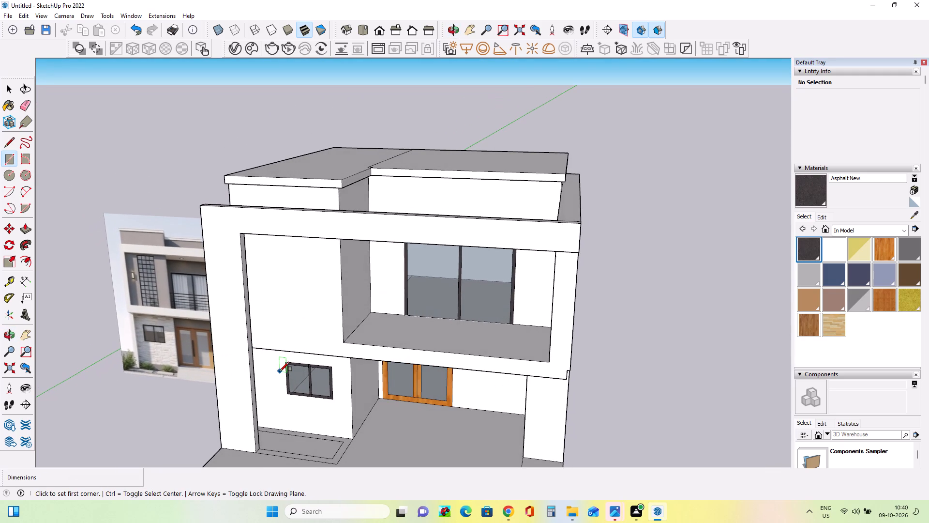
{"action": "scroll", "coordinate": [280, 371], "scroll_direction": "up", "scroll_amount": 2}
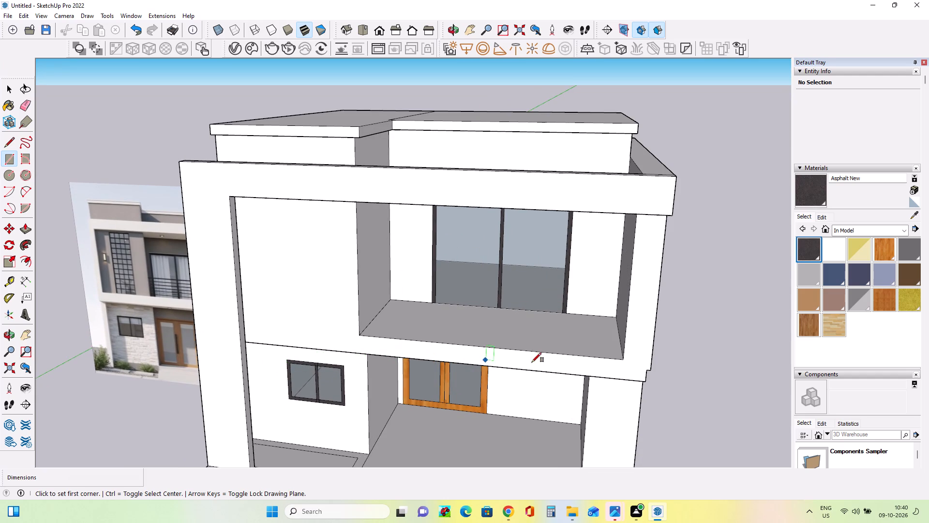
{"action": "middle_click_drag", "start_coordinate": [563, 364], "coordinate": [431, 382]}
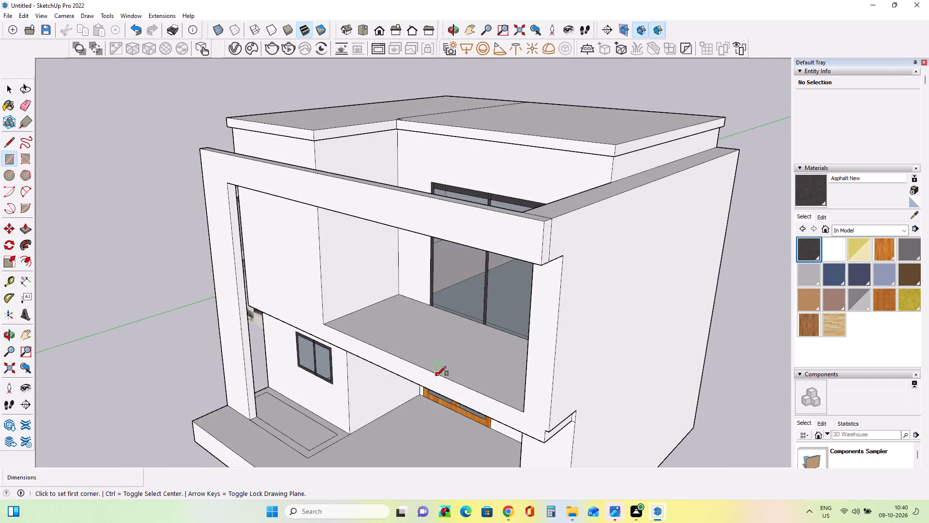
{"action": "left_click", "coordinate": [27, 229]}
{"action": "left_click_drag", "start_coordinate": [314, 315], "coordinate": [308, 316]}
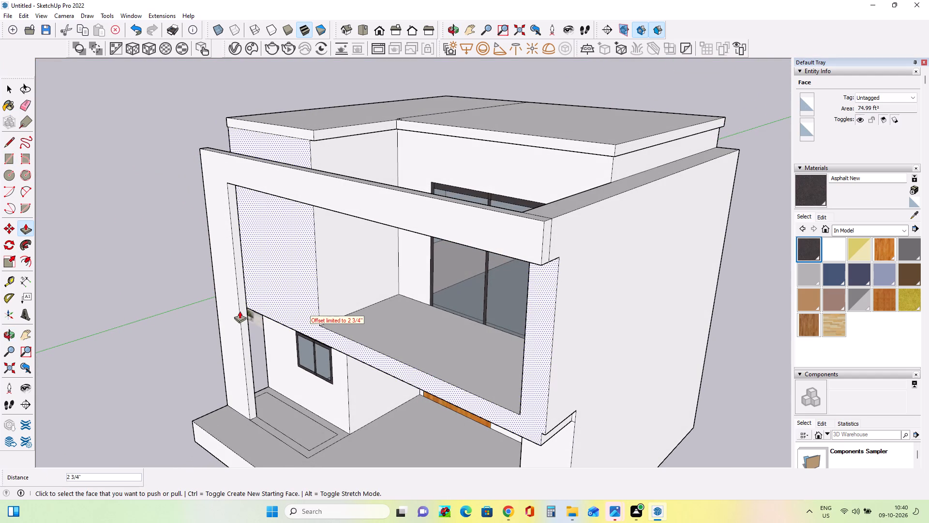
{"action": "left_click", "coordinate": [240, 311]}
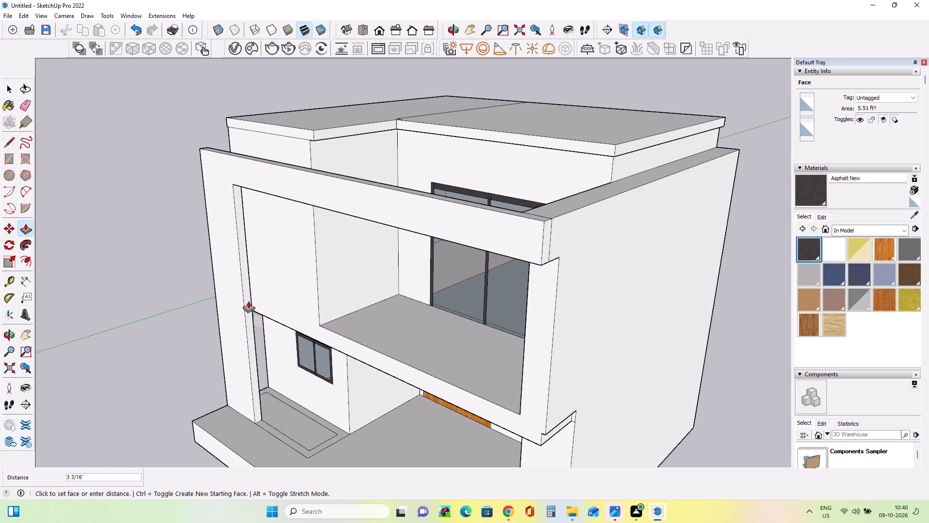
{"action": "key", "text": "Escape"}
Draw a short line across the inner side of the pillar beside the small window, level with the upper wall's bottom edge.
{"action": "middle_click_drag", "start_coordinate": [367, 341], "coordinate": [241, 384]}
{"action": "scroll", "coordinate": [281, 331], "scroll_direction": "up", "scroll_amount": 4}
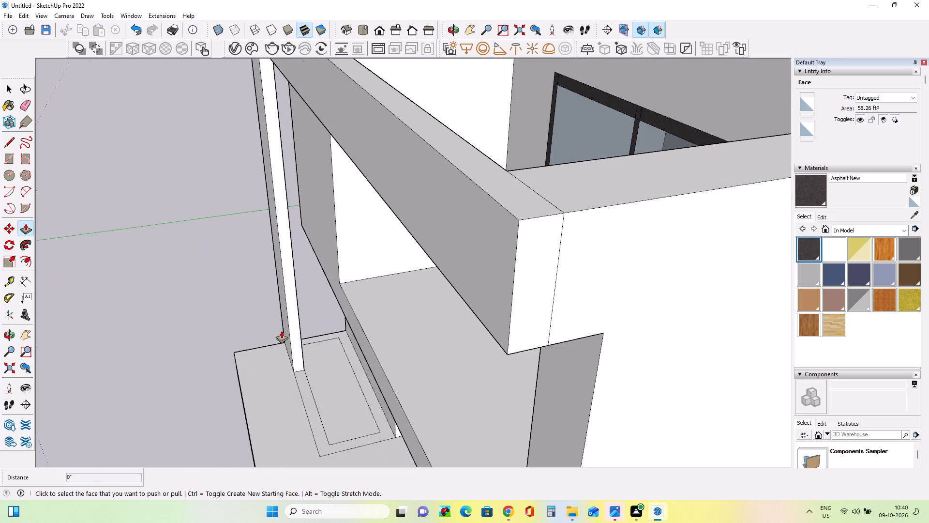
{"action": "middle_click_drag", "start_coordinate": [222, 355], "coordinate": [673, 274]}
{"action": "scroll", "coordinate": [434, 310], "scroll_direction": "down", "scroll_amount": 8}
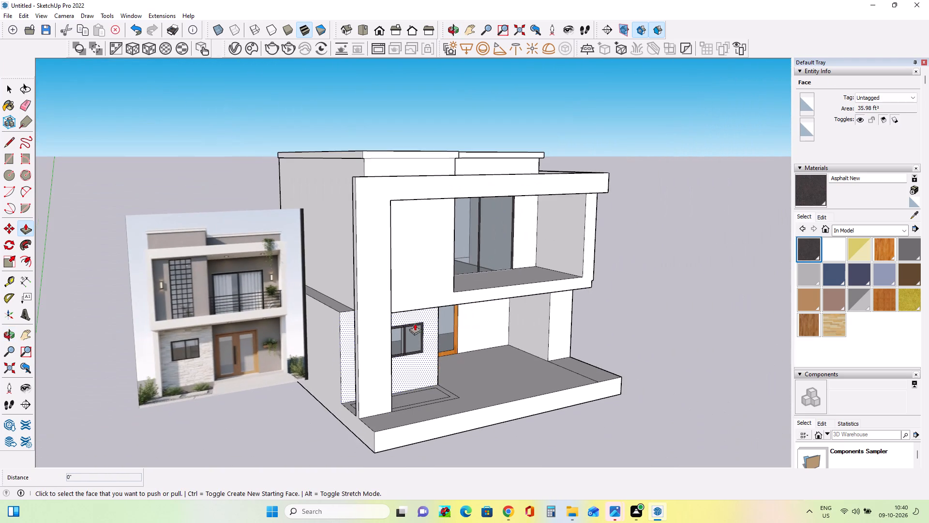
{"action": "middle_click_drag", "start_coordinate": [359, 355], "coordinate": [259, 377]}
{"action": "middle_click_drag", "start_coordinate": [419, 278], "coordinate": [402, 310]}
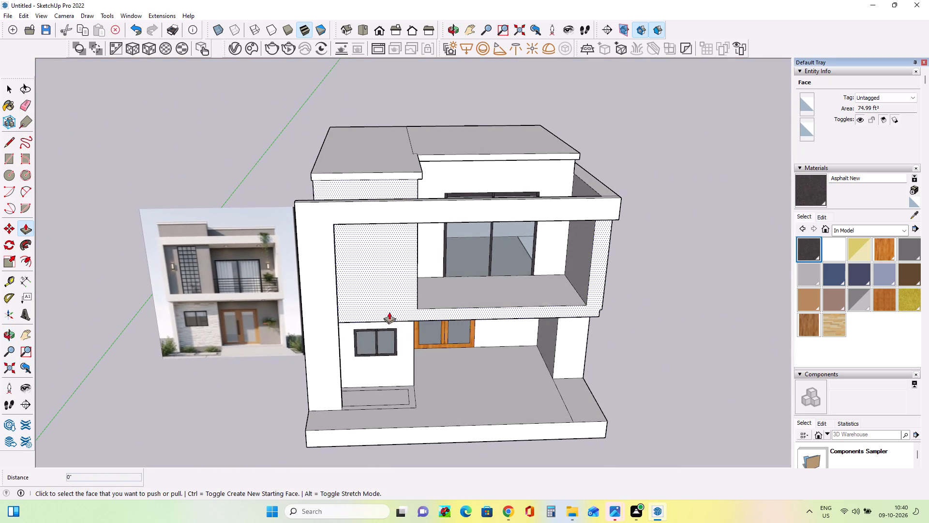
{"action": "middle_click", "coordinate": [415, 350]}
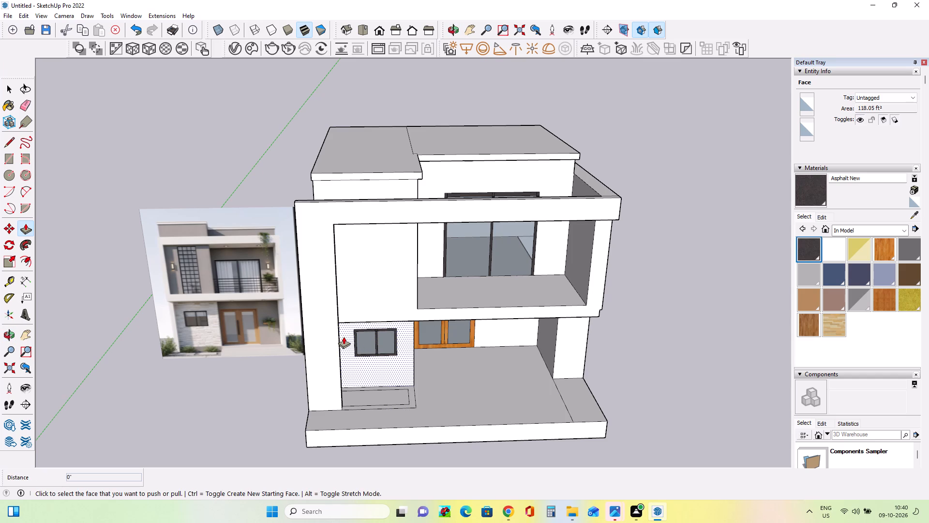
{"action": "middle_click_drag", "start_coordinate": [364, 322], "coordinate": [364, 323]}
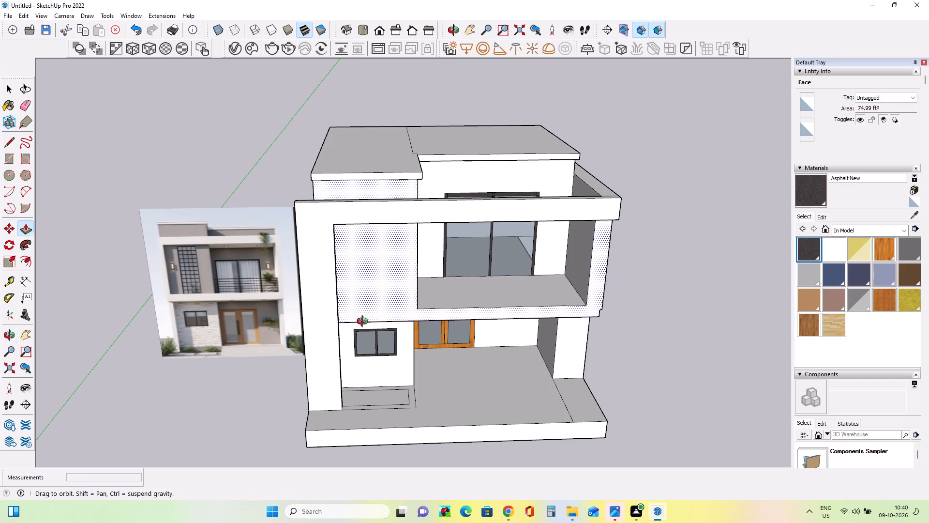
{"action": "middle_click_drag", "start_coordinate": [364, 323], "coordinate": [310, 355]}
{"action": "left_click", "coordinate": [8, 141]}
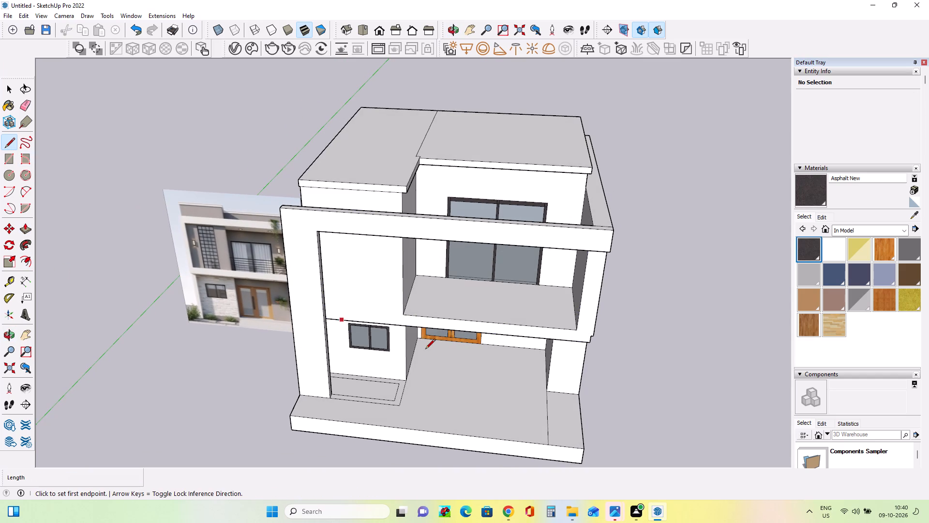
{"action": "scroll", "coordinate": [412, 350], "scroll_direction": "up", "scroll_amount": 3}
{"action": "scroll", "coordinate": [318, 333], "scroll_direction": "up", "scroll_amount": 4}
{"action": "left_click", "coordinate": [287, 297]}
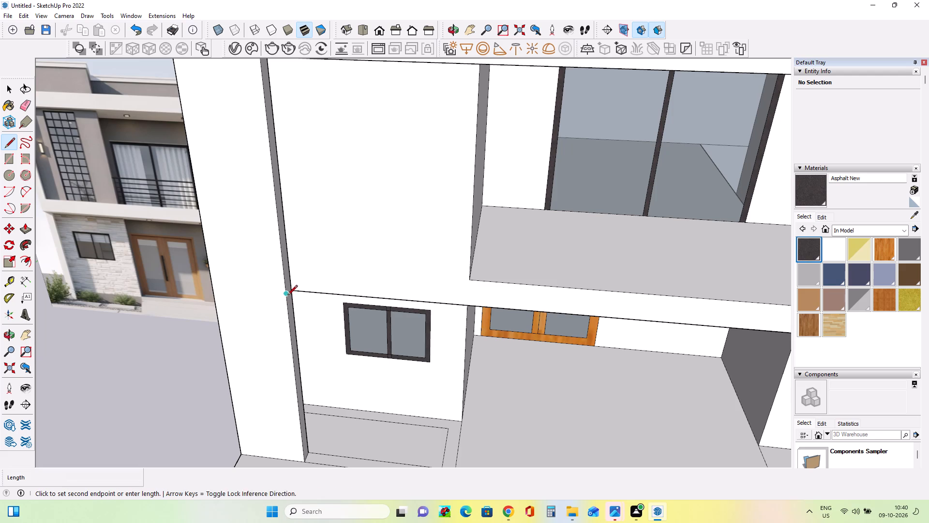
{"action": "left_click", "coordinate": [291, 291]}
Draw a line about 6' 2 5/8" long across the upper-floor wall, from the balcony floor's front corner to the wall's outer edge.
{"action": "middle_click_drag", "start_coordinate": [377, 324], "coordinate": [348, 336]}
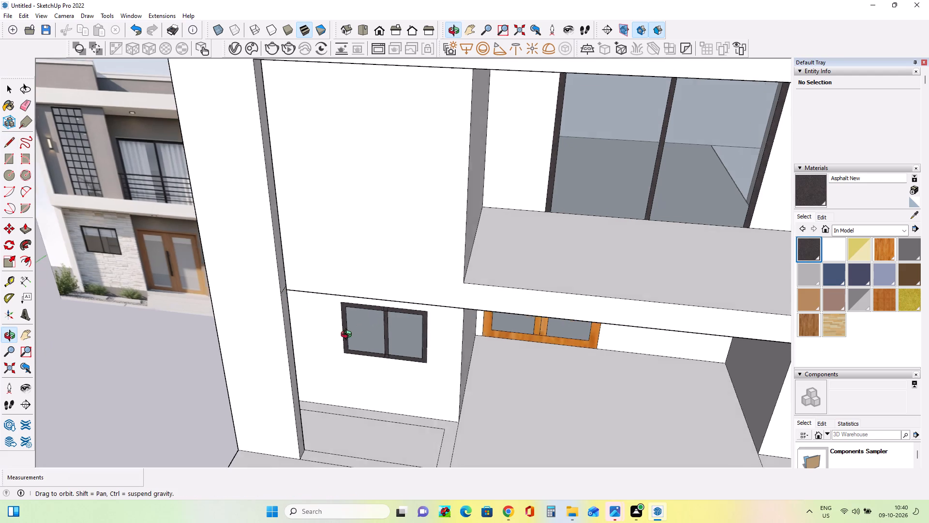
{"action": "middle_click_drag", "start_coordinate": [348, 336], "coordinate": [303, 356]}
{"action": "middle_click_drag", "start_coordinate": [315, 347], "coordinate": [367, 313]}
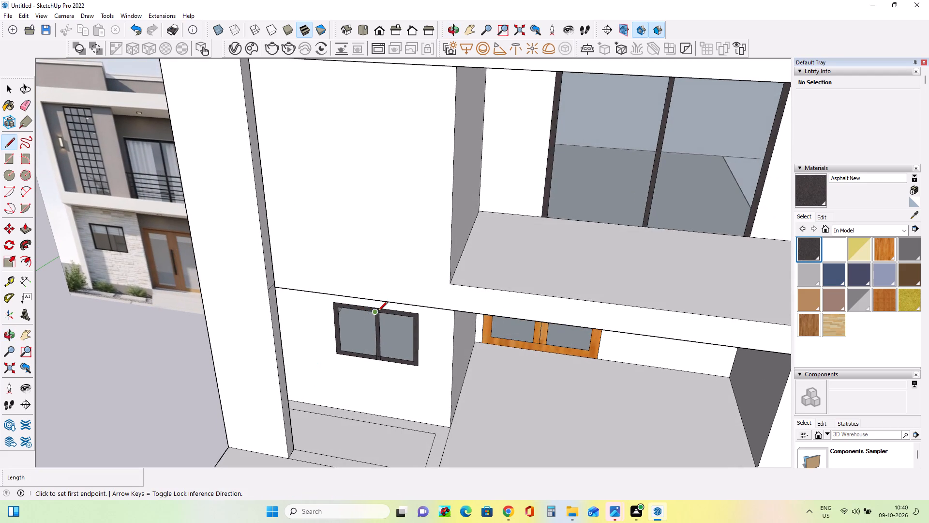
{"action": "middle_click_drag", "start_coordinate": [468, 291], "coordinate": [481, 313]}
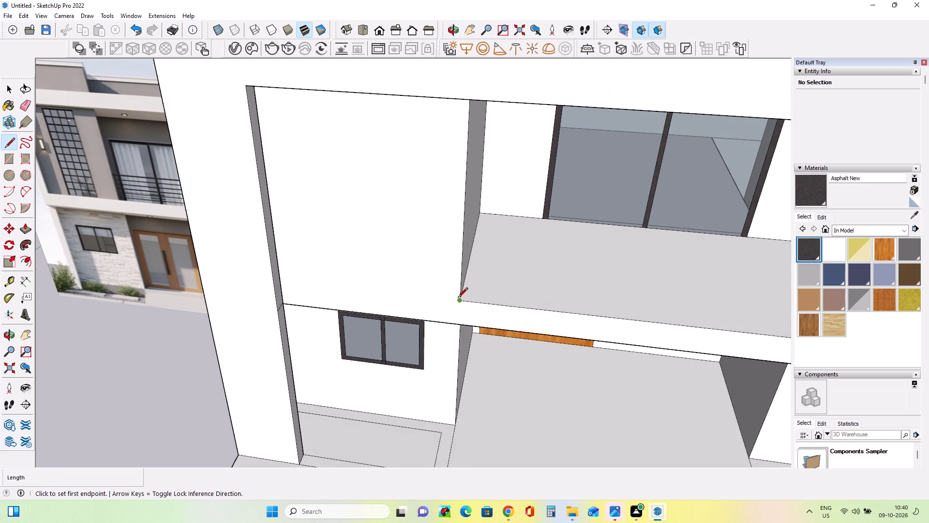
{"action": "left_click", "coordinate": [458, 298]}
{"action": "middle_click_drag", "start_coordinate": [288, 291], "coordinate": [448, 245]}
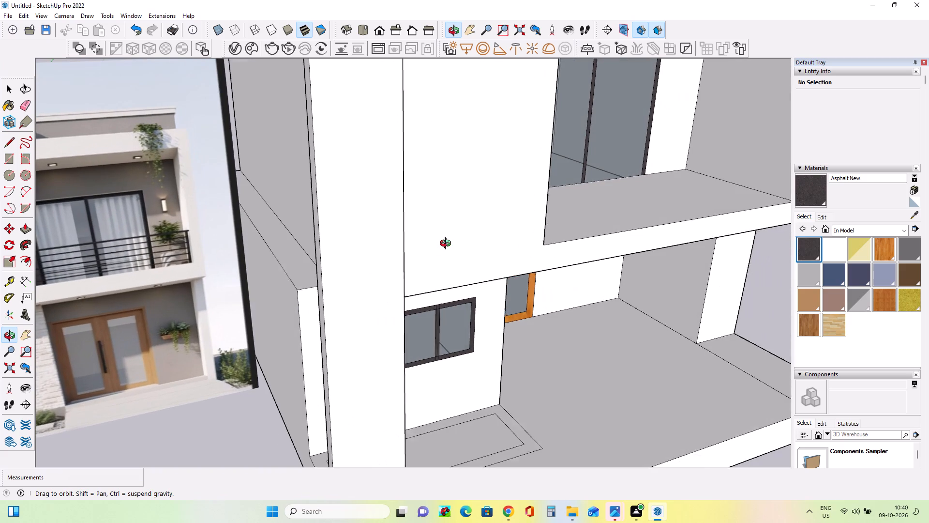
{"action": "middle_click_drag", "start_coordinate": [448, 245], "coordinate": [448, 245]}
{"action": "middle_click_drag", "start_coordinate": [310, 281], "coordinate": [519, 263]}
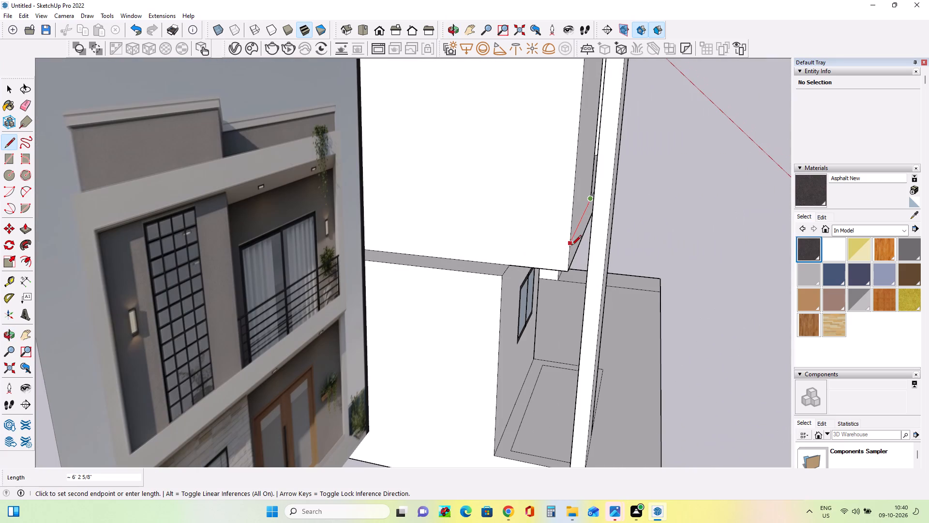
{"action": "left_click", "coordinate": [571, 244]}
{"action": "middle_click_drag", "start_coordinate": [596, 287], "coordinate": [230, 330]}
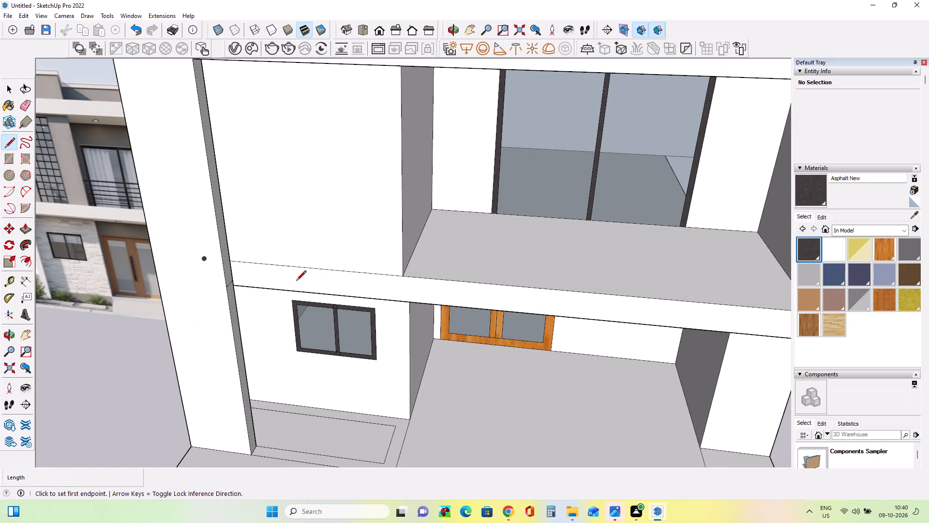
Push/Pull the slab band below the new line forward 1' 1/2", flush with the pillar's front face.
{"action": "left_click", "coordinate": [26, 224]}
{"action": "left_click", "coordinate": [322, 275]}
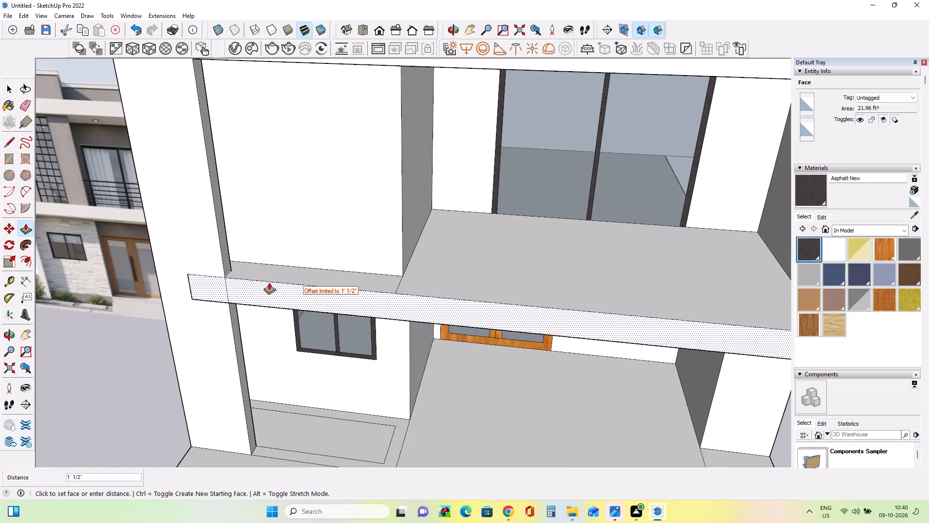
{"action": "left_click", "coordinate": [270, 279]}
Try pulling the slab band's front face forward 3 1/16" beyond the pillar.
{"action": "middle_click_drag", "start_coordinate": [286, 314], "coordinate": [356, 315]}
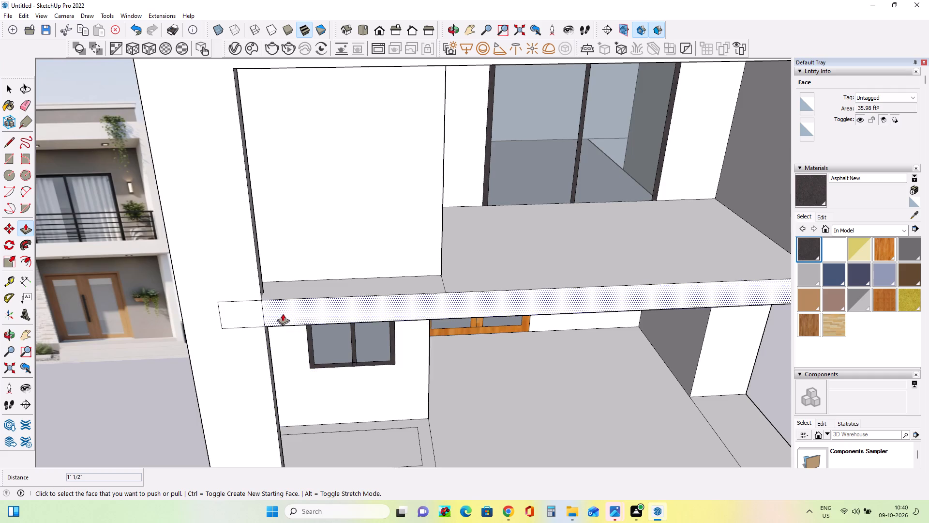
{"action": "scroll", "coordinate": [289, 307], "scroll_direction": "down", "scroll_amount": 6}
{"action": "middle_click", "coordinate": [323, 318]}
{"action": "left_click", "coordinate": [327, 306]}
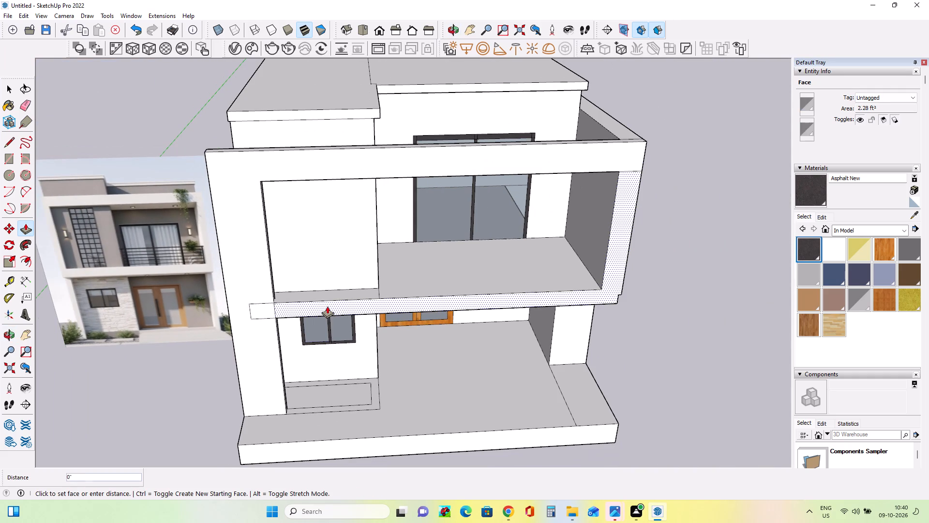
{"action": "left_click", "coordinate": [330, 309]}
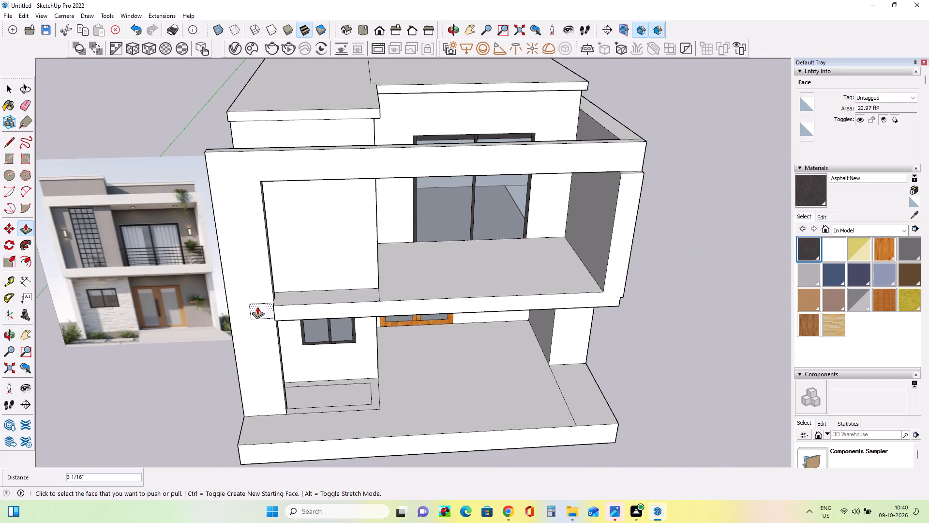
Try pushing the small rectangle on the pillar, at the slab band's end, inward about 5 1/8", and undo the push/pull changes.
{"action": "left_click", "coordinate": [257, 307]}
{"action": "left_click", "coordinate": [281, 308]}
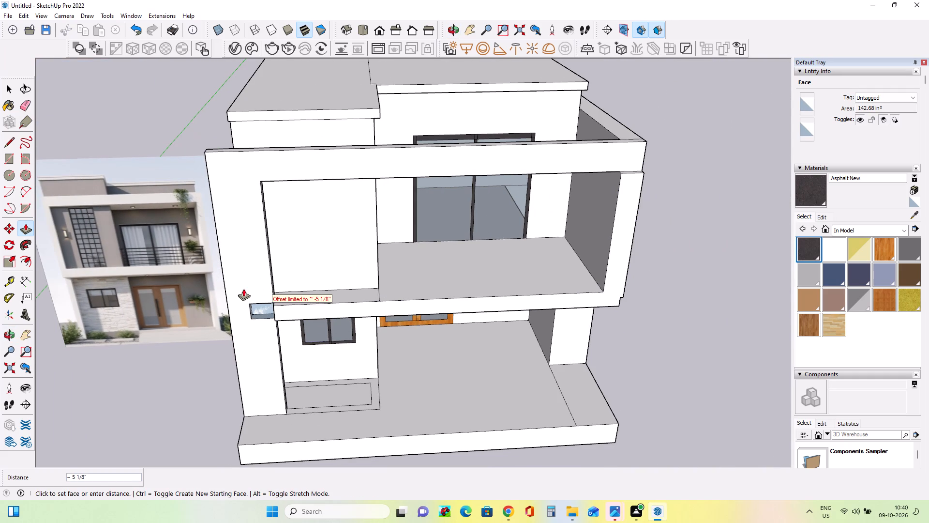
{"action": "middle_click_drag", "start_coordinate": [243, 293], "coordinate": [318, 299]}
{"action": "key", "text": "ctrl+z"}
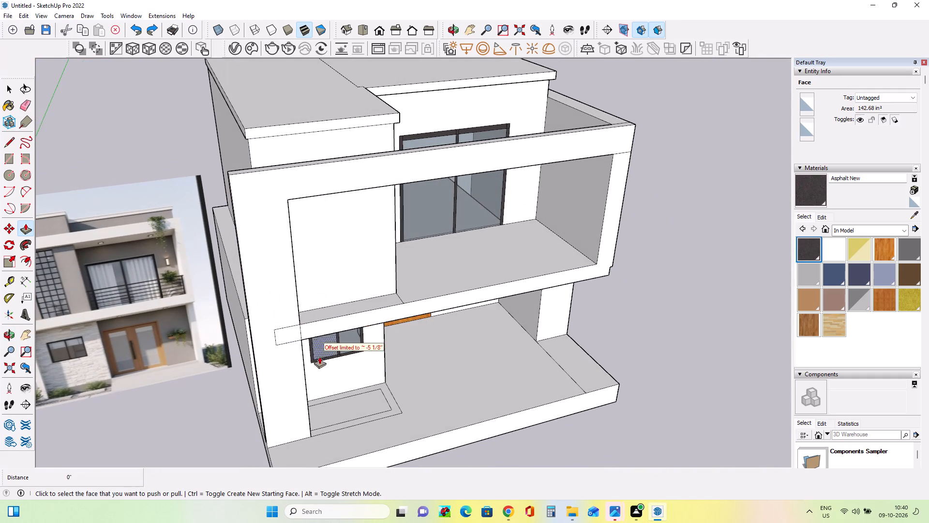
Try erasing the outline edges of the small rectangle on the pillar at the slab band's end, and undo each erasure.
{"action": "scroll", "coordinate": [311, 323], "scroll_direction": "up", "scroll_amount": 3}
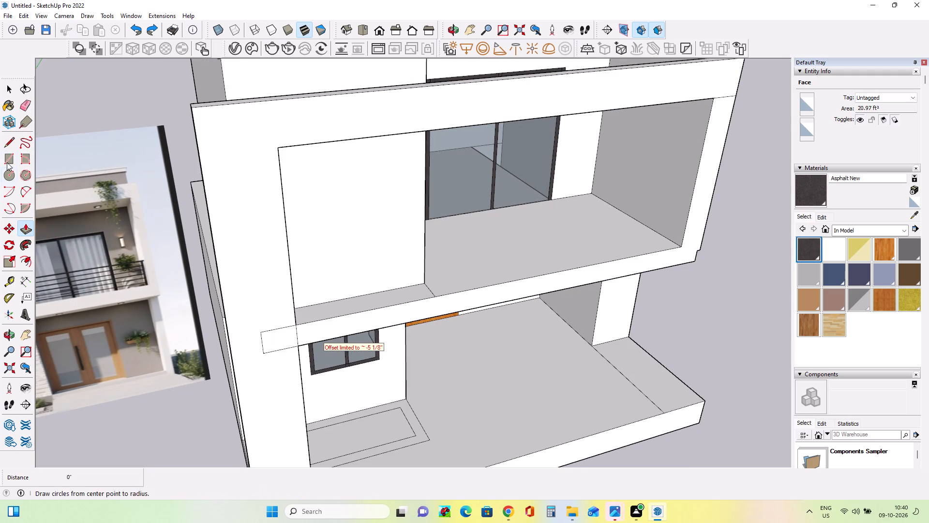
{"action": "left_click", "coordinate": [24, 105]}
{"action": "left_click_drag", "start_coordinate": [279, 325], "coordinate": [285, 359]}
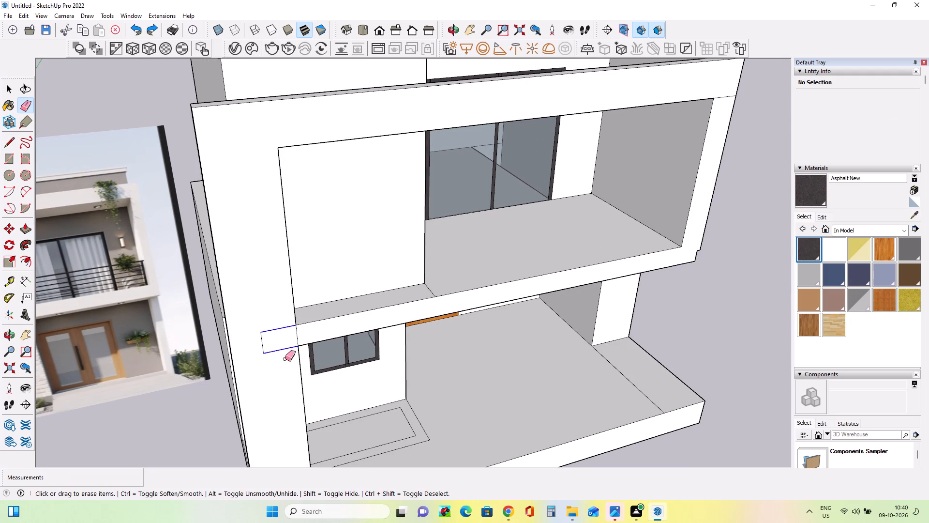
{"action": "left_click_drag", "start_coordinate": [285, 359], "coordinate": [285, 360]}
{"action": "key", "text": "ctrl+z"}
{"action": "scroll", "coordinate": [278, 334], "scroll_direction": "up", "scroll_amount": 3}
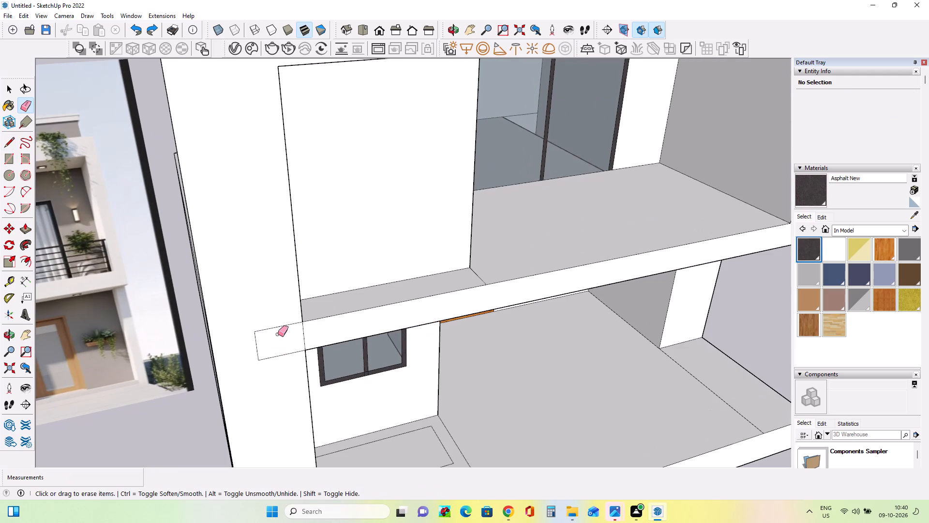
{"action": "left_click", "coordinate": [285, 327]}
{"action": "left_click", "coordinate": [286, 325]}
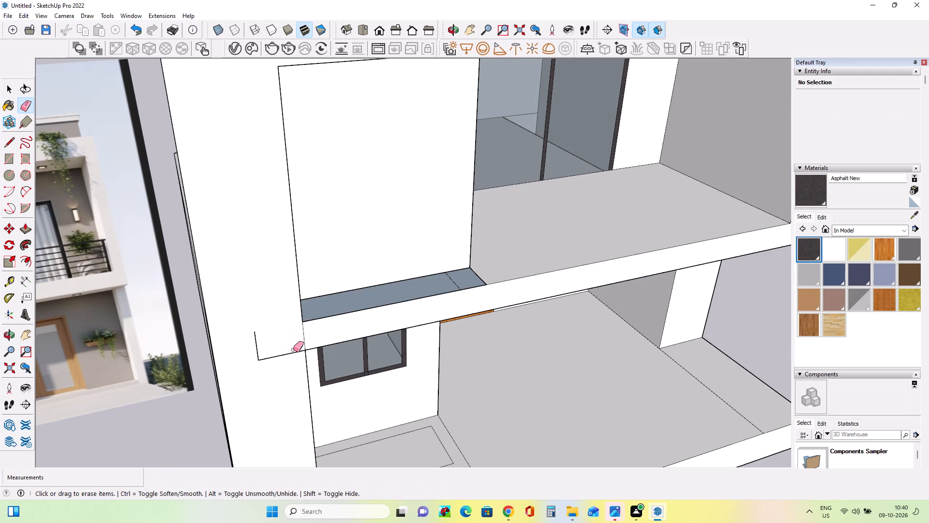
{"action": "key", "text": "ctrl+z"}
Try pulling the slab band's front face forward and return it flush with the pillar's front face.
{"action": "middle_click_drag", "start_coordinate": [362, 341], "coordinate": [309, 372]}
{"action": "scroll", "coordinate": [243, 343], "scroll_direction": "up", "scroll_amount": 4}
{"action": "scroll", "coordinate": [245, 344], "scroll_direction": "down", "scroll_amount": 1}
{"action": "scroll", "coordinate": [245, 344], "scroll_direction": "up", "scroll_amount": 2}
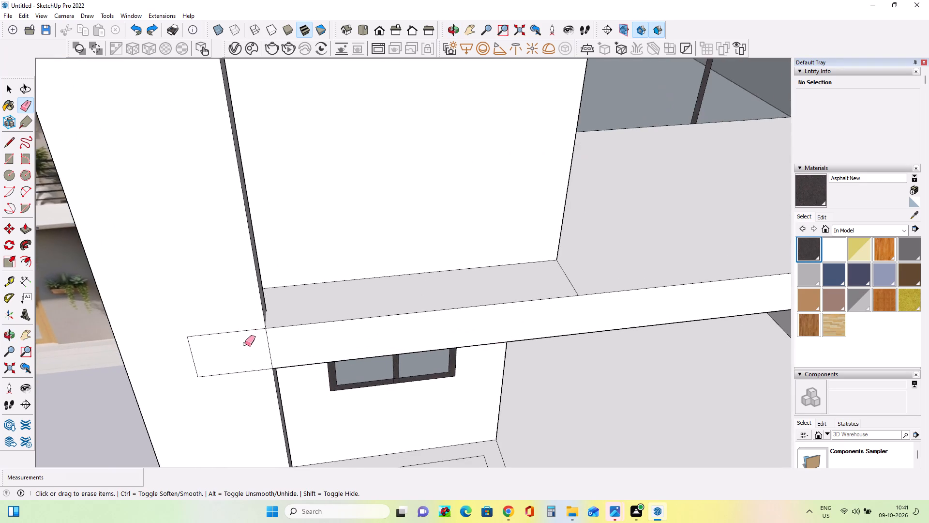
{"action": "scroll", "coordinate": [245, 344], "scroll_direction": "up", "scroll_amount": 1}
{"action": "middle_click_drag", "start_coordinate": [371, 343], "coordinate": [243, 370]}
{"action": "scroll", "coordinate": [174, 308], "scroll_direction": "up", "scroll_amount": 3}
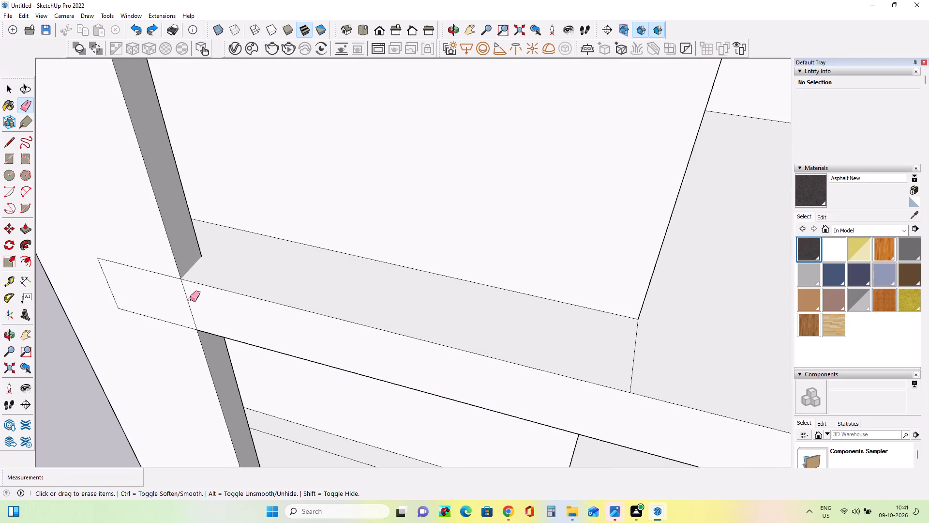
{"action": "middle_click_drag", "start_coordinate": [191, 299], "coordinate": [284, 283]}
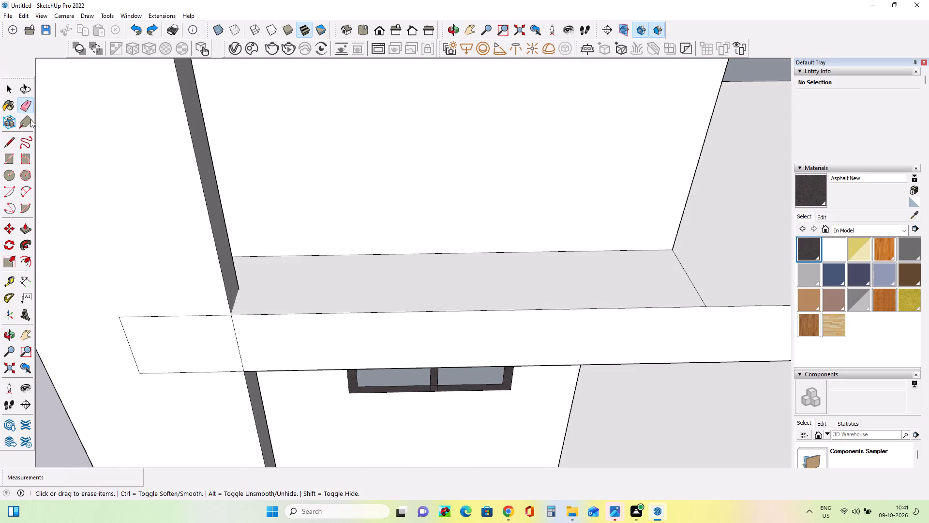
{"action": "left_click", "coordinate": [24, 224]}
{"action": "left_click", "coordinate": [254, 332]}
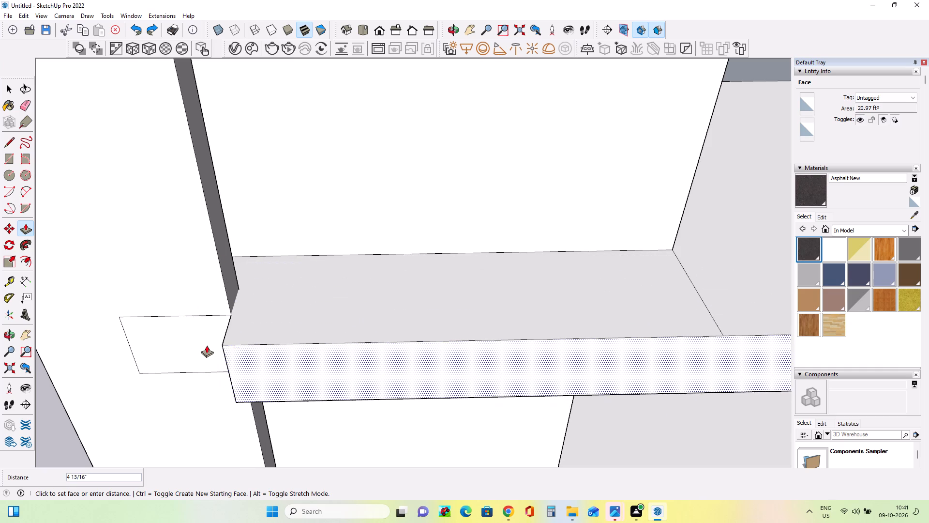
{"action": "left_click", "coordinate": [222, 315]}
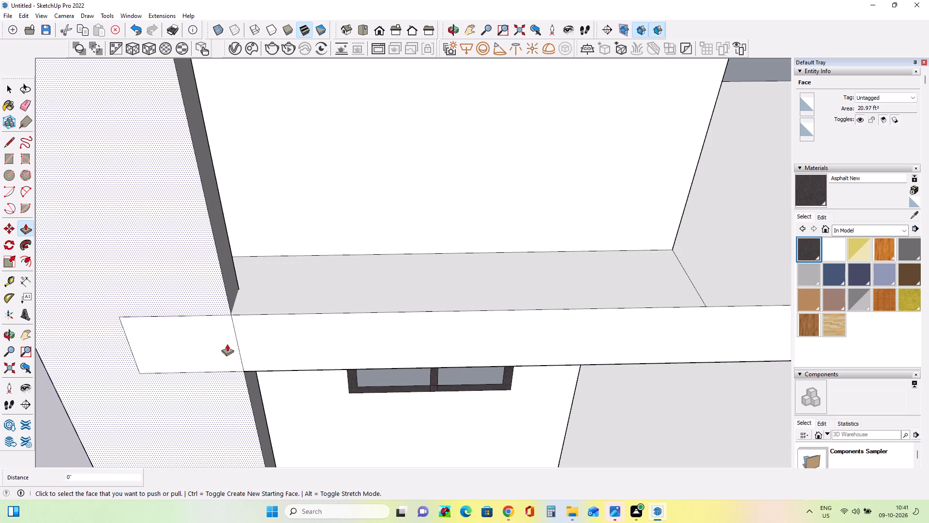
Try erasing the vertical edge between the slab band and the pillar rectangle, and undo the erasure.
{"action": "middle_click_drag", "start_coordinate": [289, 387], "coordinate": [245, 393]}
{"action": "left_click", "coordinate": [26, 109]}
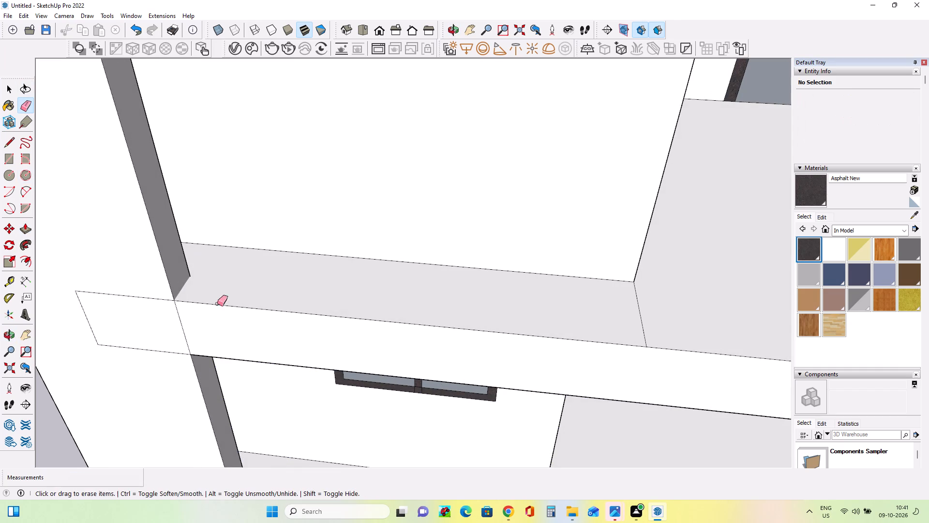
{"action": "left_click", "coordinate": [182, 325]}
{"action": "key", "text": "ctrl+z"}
Undo the last two changes made where the balcony slab band meets the front frame's pillar.
{"action": "middle_click_drag", "start_coordinate": [179, 360], "coordinate": [203, 360]}
{"action": "key", "text": "ctrl+z"}
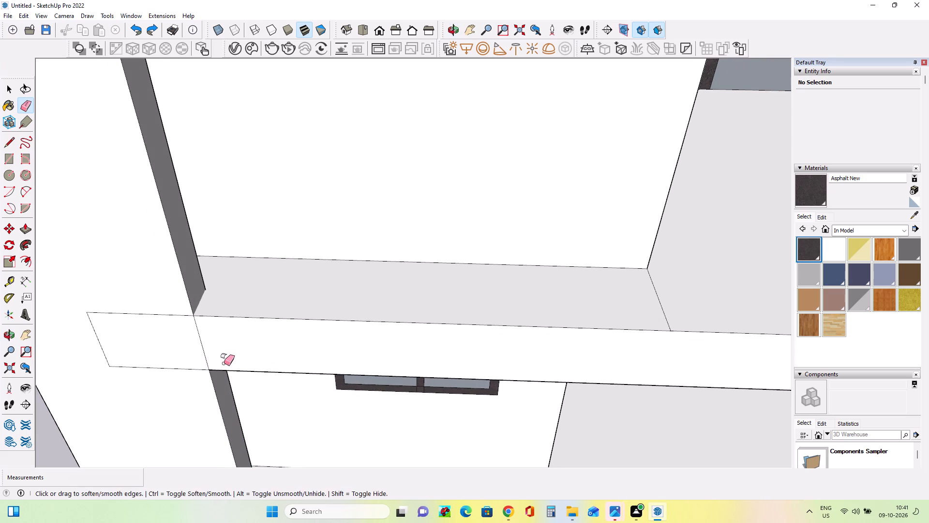
{"action": "key", "text": "ctrl+z"}
{"action": "middle_click_drag", "start_coordinate": [254, 312], "coordinate": [148, 350]}
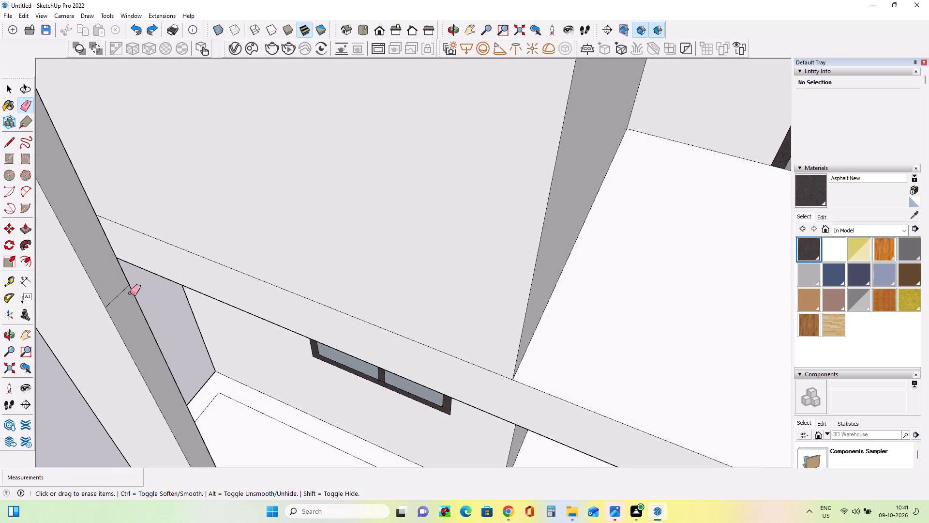
{"action": "middle_click_drag", "start_coordinate": [131, 293], "coordinate": [189, 265]}
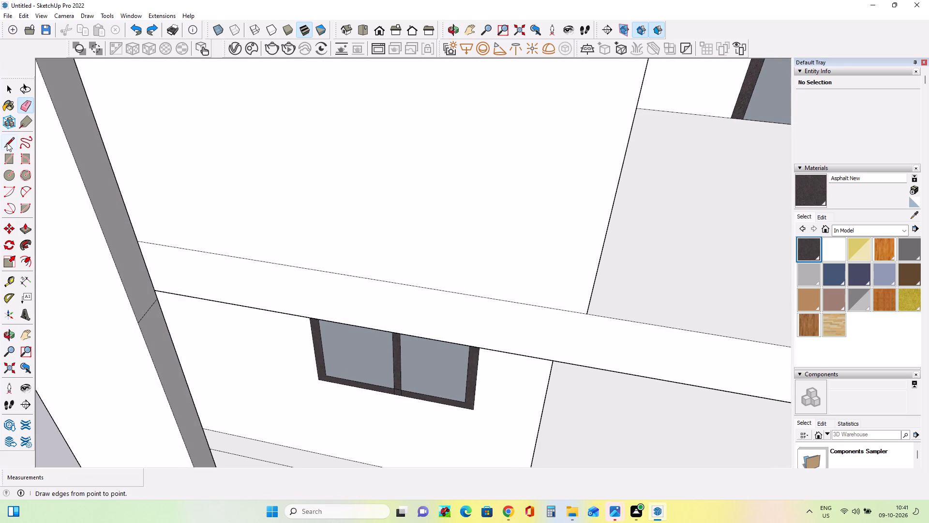
Pull the balcony slab band's front face forward 7 1/4".
{"action": "left_click", "coordinate": [7, 143]}
{"action": "middle_click_drag", "start_coordinate": [253, 339], "coordinate": [150, 351]}
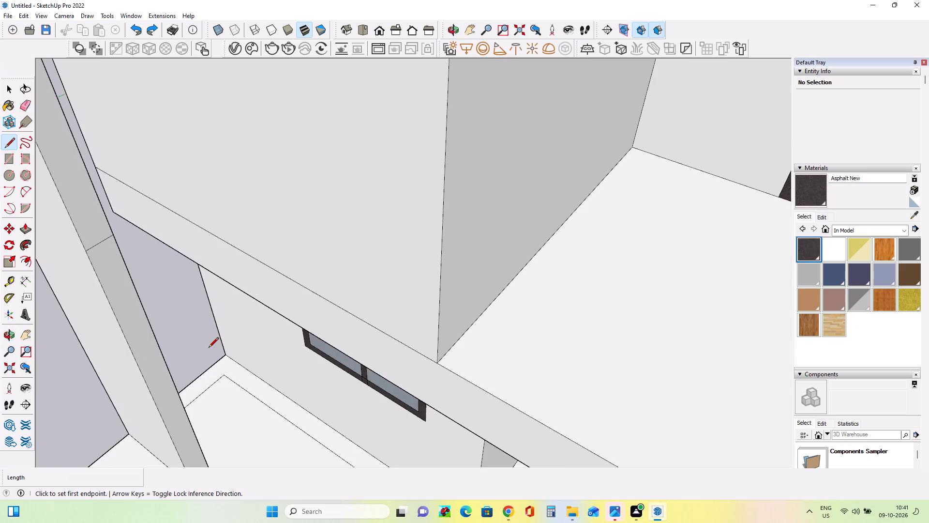
{"action": "scroll", "coordinate": [208, 352], "scroll_direction": "down", "scroll_amount": 3}
{"action": "middle_click_drag", "start_coordinate": [208, 352], "coordinate": [204, 358]}
{"action": "left_click", "coordinate": [20, 232]}
{"action": "left_click", "coordinate": [194, 278]}
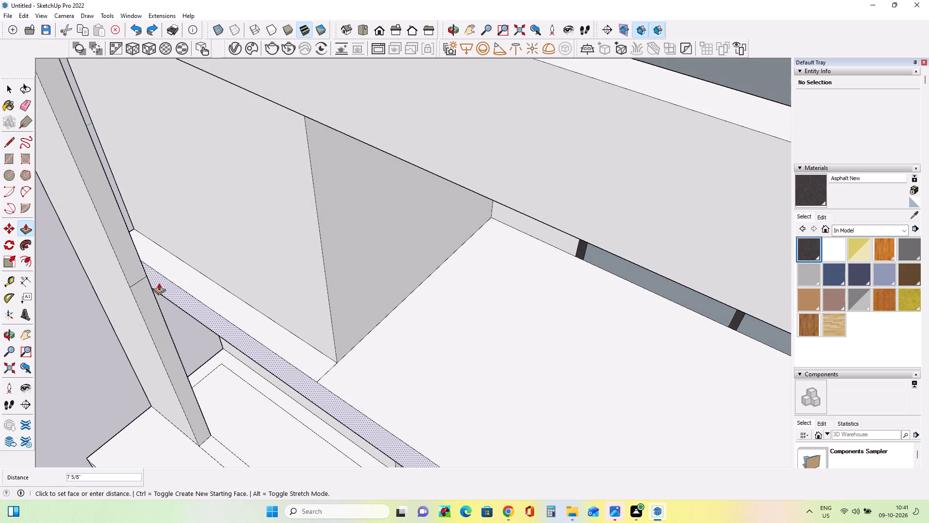
{"action": "left_click", "coordinate": [160, 279]}
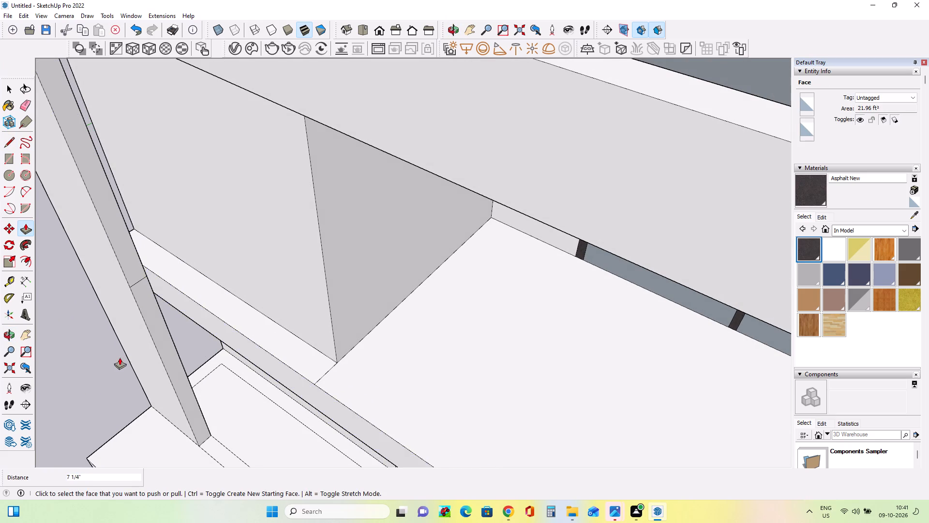
Examine how the extended slab band meets the front frame's pillar, from the front, above and the side.
{"action": "middle_click_drag", "start_coordinate": [121, 356], "coordinate": [213, 301]}
{"action": "scroll", "coordinate": [213, 301], "scroll_direction": "down", "scroll_amount": 9}
{"action": "middle_click_drag", "start_coordinate": [221, 322], "coordinate": [243, 333]}
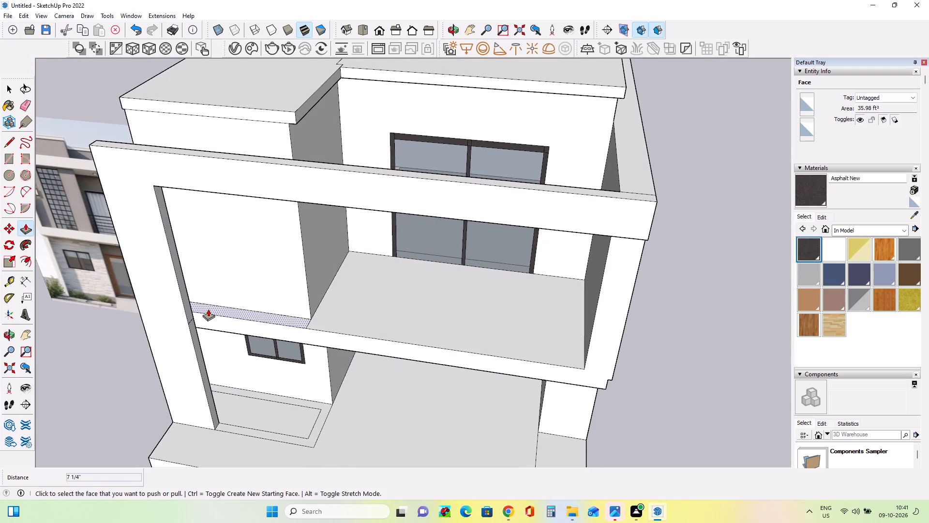
{"action": "middle_click", "coordinate": [221, 326]}
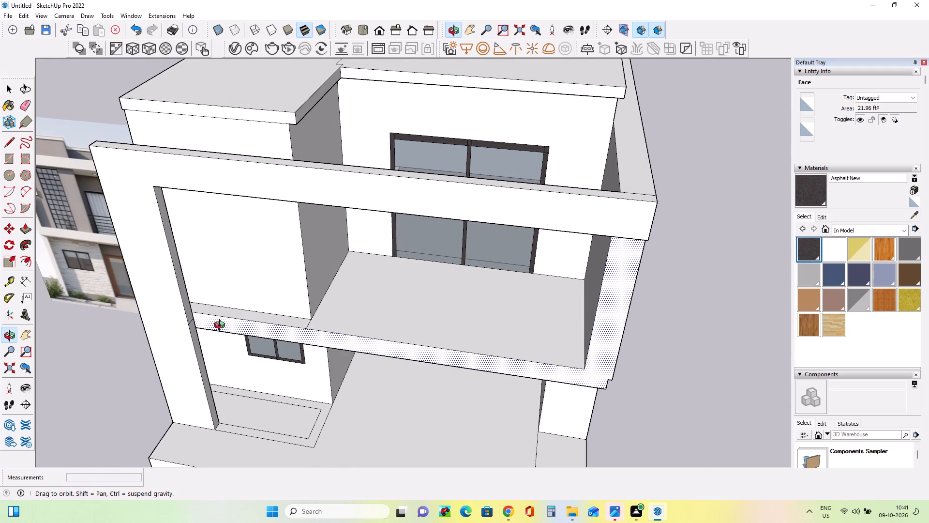
{"action": "scroll", "coordinate": [187, 319], "scroll_direction": "up", "scroll_amount": 3}
{"action": "middle_click_drag", "start_coordinate": [240, 302], "coordinate": [203, 325]}
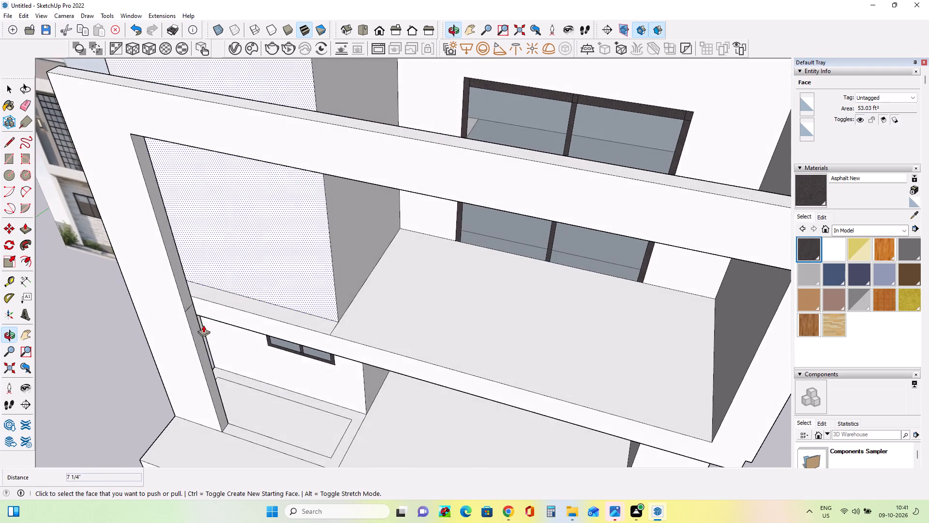
{"action": "scroll", "coordinate": [196, 293], "scroll_direction": "up", "scroll_amount": 6}
{"action": "middle_click_drag", "start_coordinate": [253, 308], "coordinate": [172, 365]}
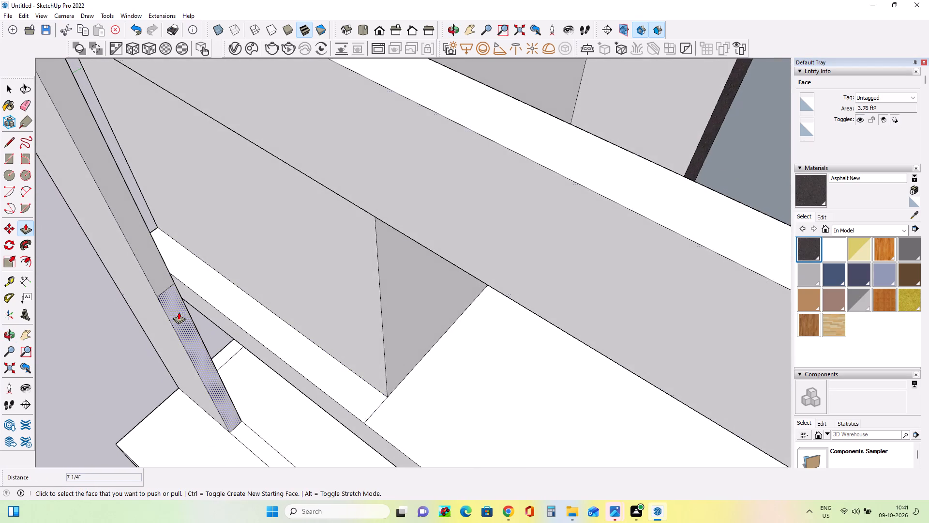
{"action": "scroll", "coordinate": [180, 302], "scroll_direction": "up", "scroll_amount": 4}
{"action": "middle_click_drag", "start_coordinate": [203, 293], "coordinate": [214, 305]}
{"action": "scroll", "coordinate": [225, 303], "scroll_direction": "down", "scroll_amount": 7}
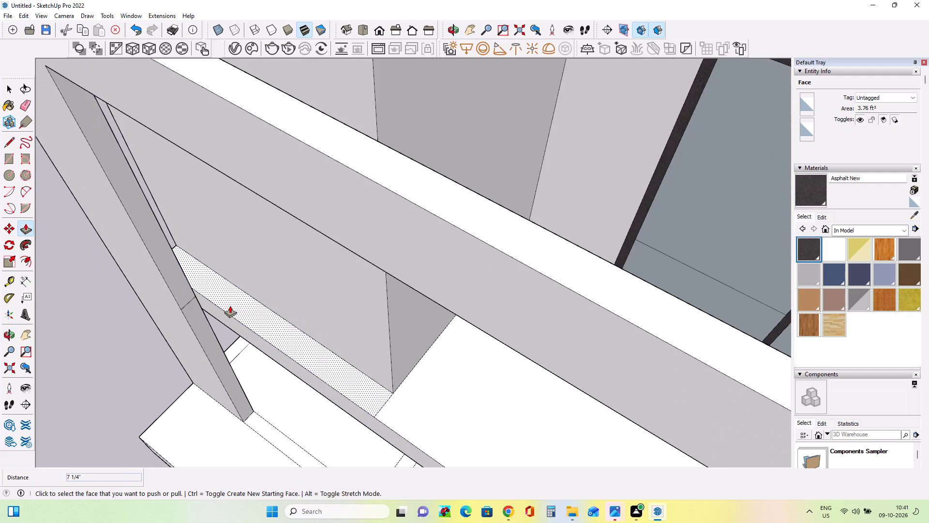
{"action": "scroll", "coordinate": [230, 306], "scroll_direction": "down", "scroll_amount": 3}
{"action": "middle_click_drag", "start_coordinate": [226, 314], "coordinate": [221, 316]}
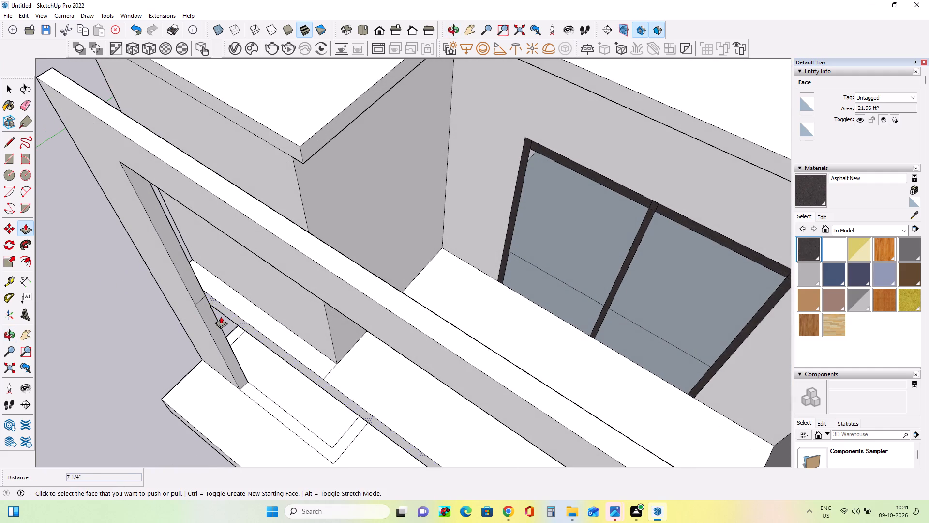
{"action": "scroll", "coordinate": [218, 316], "scroll_direction": "down", "scroll_amount": 3}
{"action": "middle_click_drag", "start_coordinate": [220, 315], "coordinate": [293, 271]}
{"action": "scroll", "coordinate": [297, 272], "scroll_direction": "down", "scroll_amount": 1}
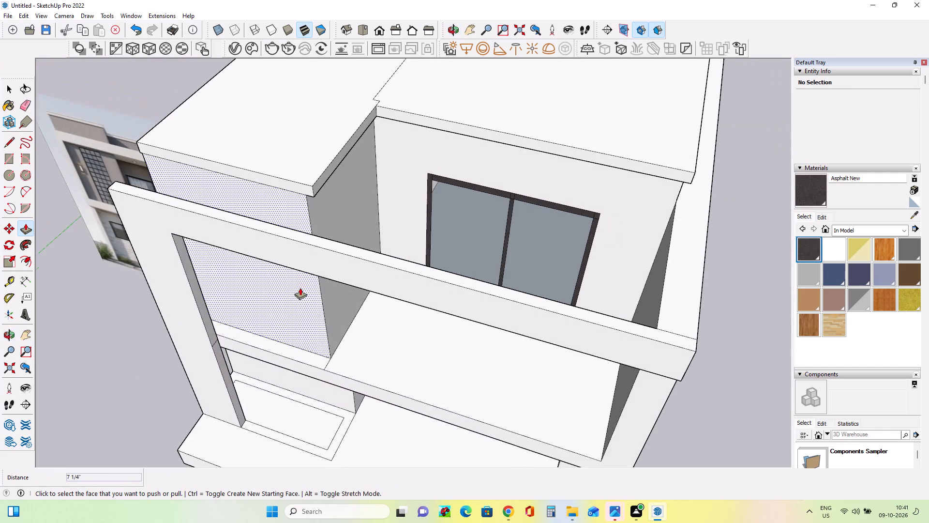
{"action": "scroll", "coordinate": [300, 288], "scroll_direction": "down", "scroll_amount": 3}
{"action": "middle_click_drag", "start_coordinate": [242, 325], "coordinate": [269, 309]}
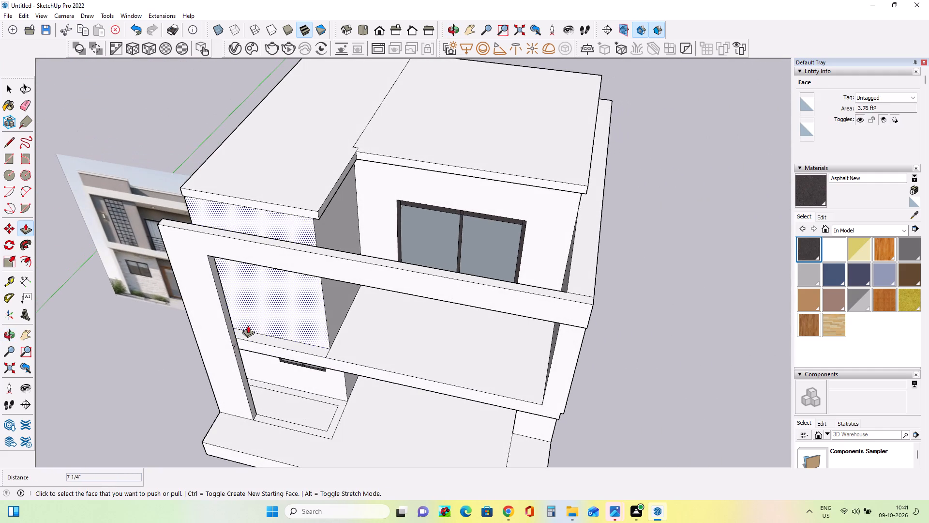
{"action": "middle_click_drag", "start_coordinate": [248, 325], "coordinate": [533, 283]}
{"action": "middle_click_drag", "start_coordinate": [370, 399], "coordinate": [508, 352]}
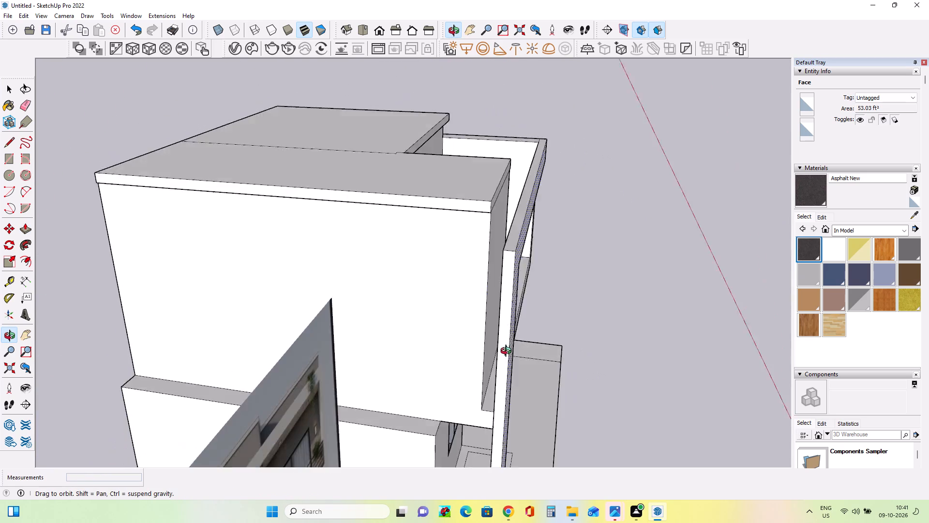
{"action": "middle_click_drag", "start_coordinate": [508, 352], "coordinate": [124, 396]}
{"action": "middle_click_drag", "start_coordinate": [261, 333], "coordinate": [377, 351]}
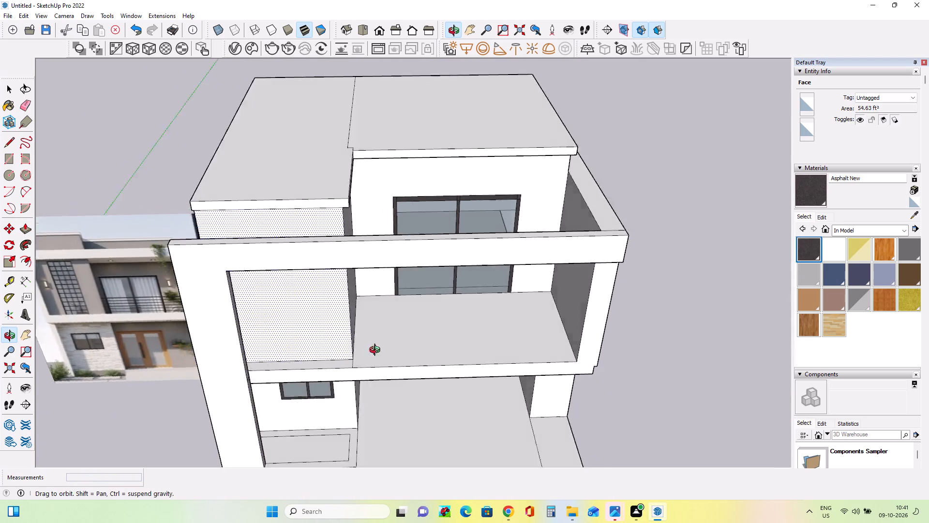
{"action": "middle_click_drag", "start_coordinate": [377, 351], "coordinate": [565, 262]}
{"action": "middle_click_drag", "start_coordinate": [363, 396], "coordinate": [473, 394]}
{"action": "scroll", "coordinate": [524, 357], "scroll_direction": "up", "scroll_amount": 5}
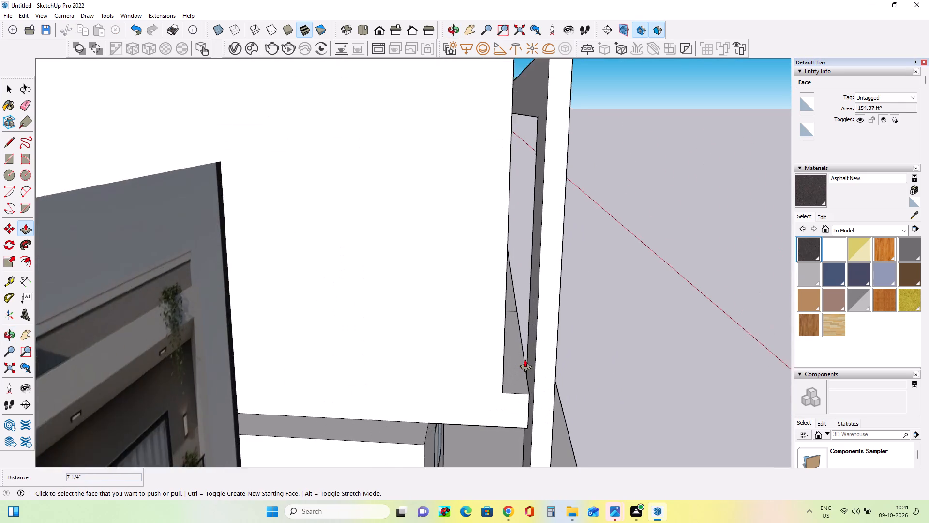
{"action": "scroll", "coordinate": [525, 359], "scroll_direction": "up", "scroll_amount": 2}
{"action": "middle_click_drag", "start_coordinate": [520, 363], "coordinate": [296, 401]}
{"action": "scroll", "coordinate": [296, 401], "scroll_direction": "down", "scroll_amount": 6}
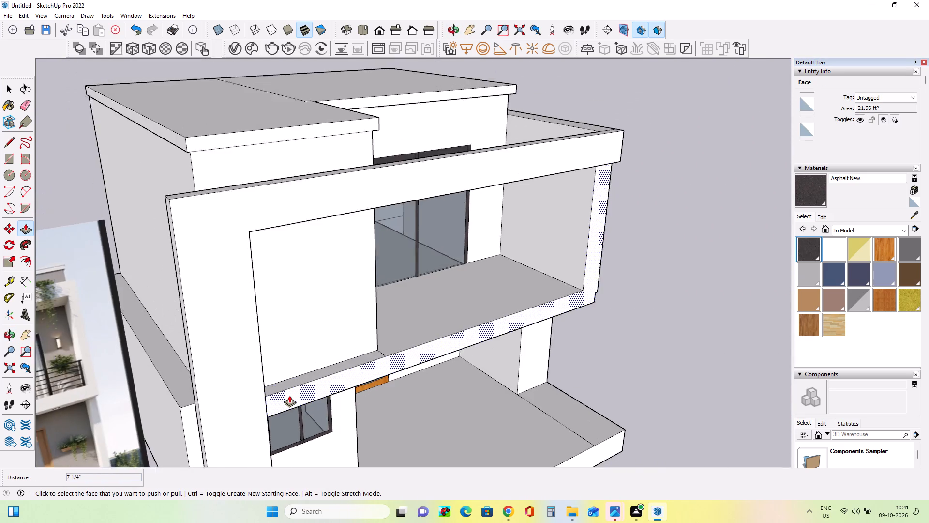
{"action": "scroll", "coordinate": [289, 395], "scroll_direction": "down", "scroll_amount": 4}
{"action": "middle_click_drag", "start_coordinate": [380, 364], "coordinate": [344, 420]}
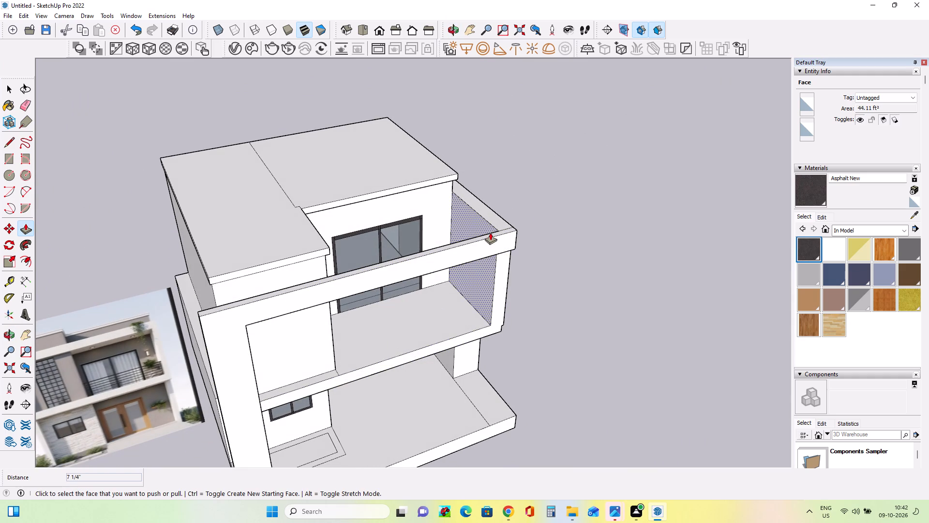
Push the top face of the front frame's upper beam down about 1' 4 7/16" to remove the beam.
{"action": "left_click", "coordinate": [490, 232]}
{"action": "key", "text": "Escape"}
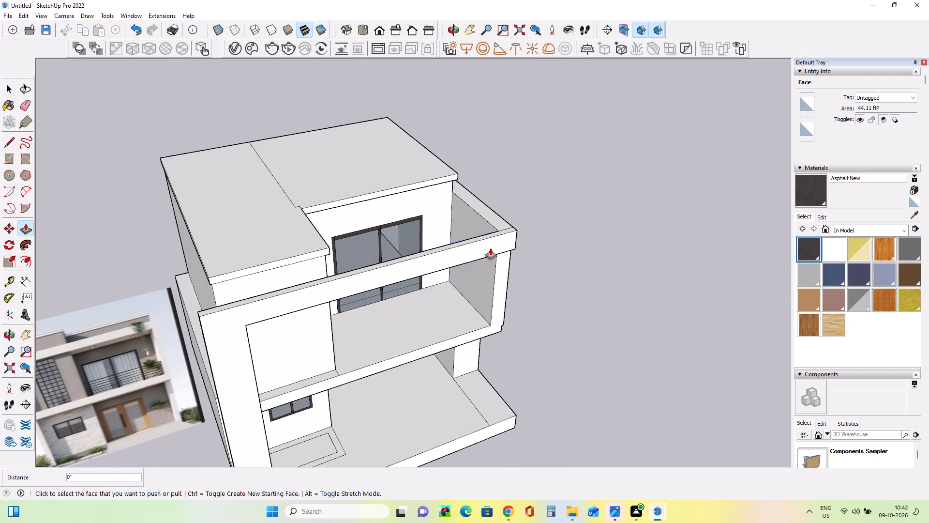
{"action": "middle_click_drag", "start_coordinate": [503, 259], "coordinate": [511, 271]}
{"action": "middle_click_drag", "start_coordinate": [521, 294], "coordinate": [522, 300]}
{"action": "middle_click_drag", "start_coordinate": [523, 302], "coordinate": [533, 340]}
{"action": "middle_click", "coordinate": [534, 343]}
{"action": "left_click", "coordinate": [471, 256]}
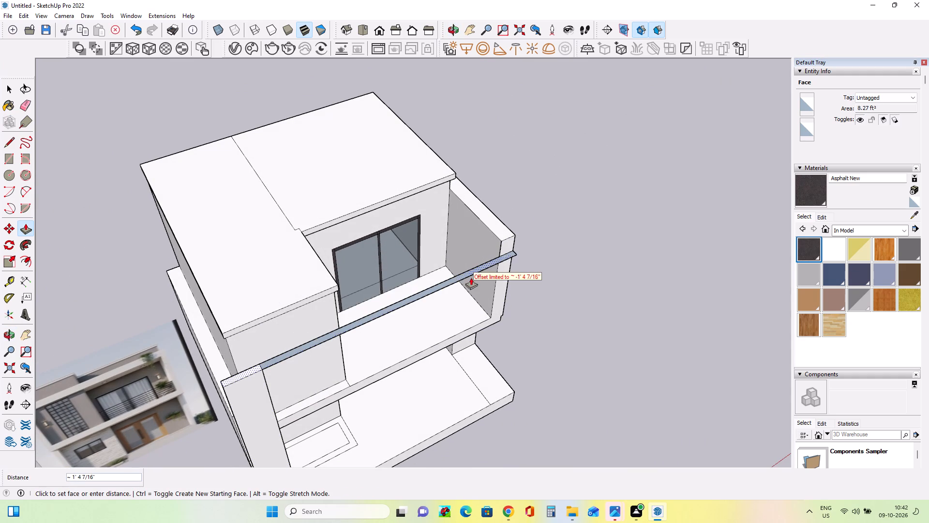
{"action": "left_click", "coordinate": [471, 280]}
{"action": "middle_click_drag", "start_coordinate": [496, 343], "coordinate": [397, 341]}
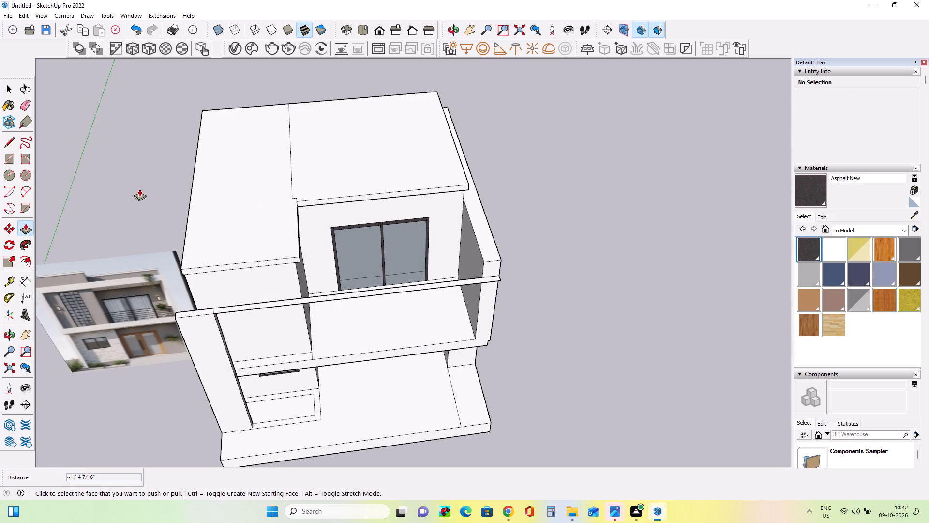
Erase the leftover beam edges spanning the balcony front and the stray edge at the side wall's end.
{"action": "left_click", "coordinate": [22, 99]}
{"action": "left_click_drag", "start_coordinate": [384, 288], "coordinate": [386, 289]}
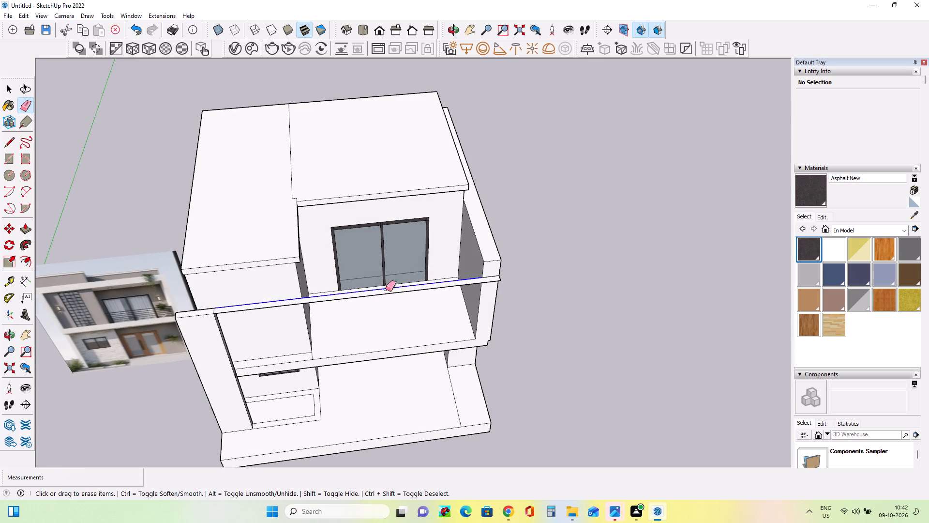
{"action": "left_click_drag", "start_coordinate": [386, 289], "coordinate": [388, 298]}
{"action": "scroll", "coordinate": [497, 272], "scroll_direction": "up", "scroll_amount": 8}
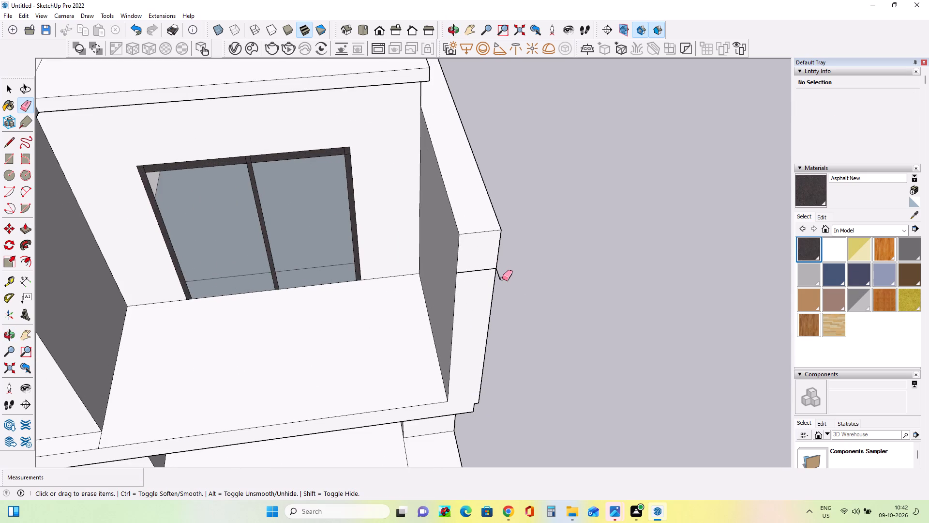
{"action": "left_click", "coordinate": [502, 278]}
{"action": "left_click", "coordinate": [500, 277]}
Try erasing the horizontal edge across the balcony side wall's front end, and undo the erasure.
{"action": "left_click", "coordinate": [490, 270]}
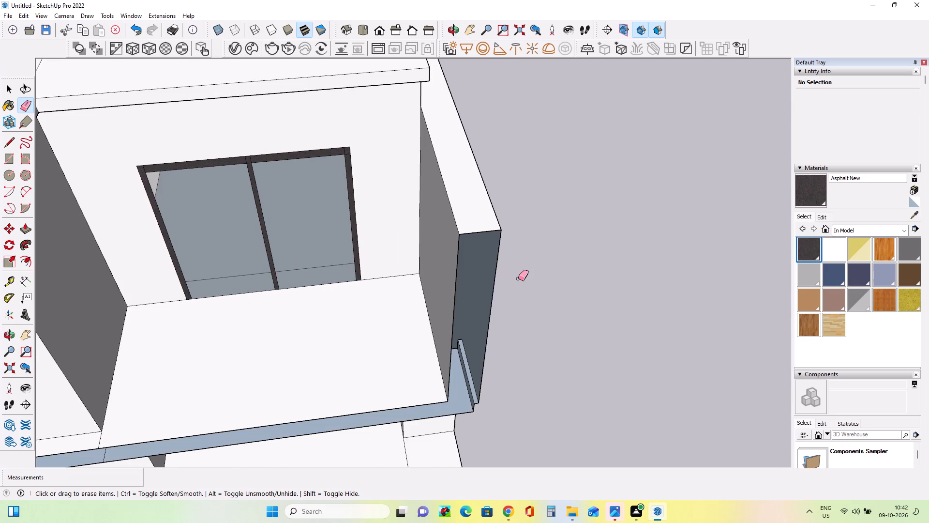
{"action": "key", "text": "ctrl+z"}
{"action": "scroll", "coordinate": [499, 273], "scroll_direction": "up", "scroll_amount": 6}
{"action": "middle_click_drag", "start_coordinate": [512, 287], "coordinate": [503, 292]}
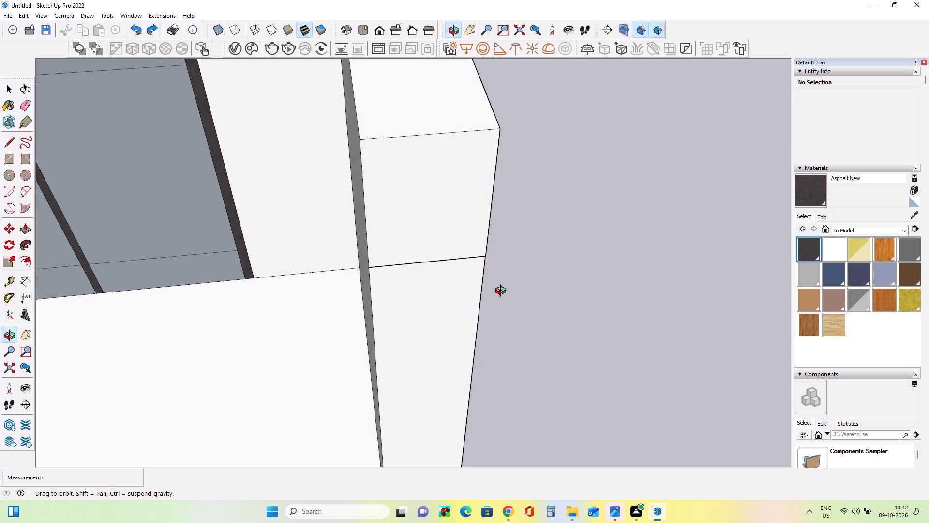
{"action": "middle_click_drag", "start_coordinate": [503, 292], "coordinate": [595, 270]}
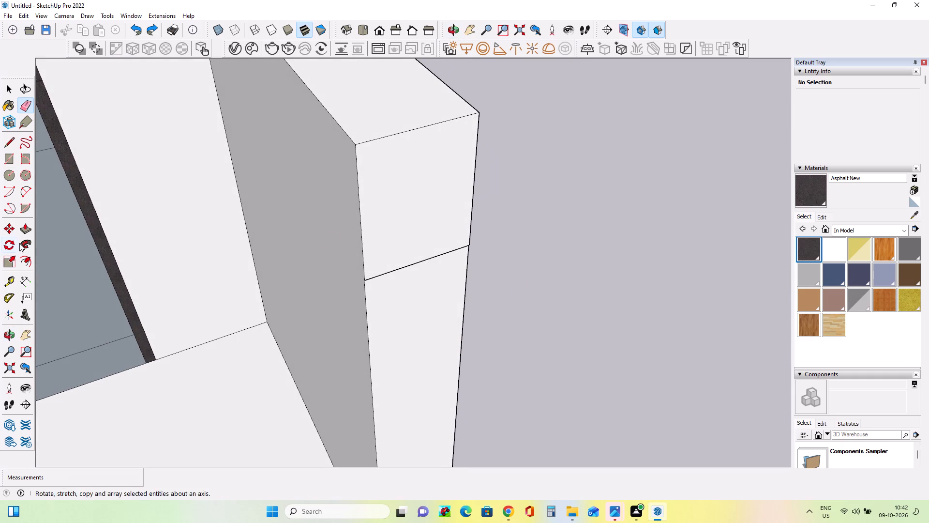
Move the lower part of the side wall's front end about 1/8" flush with the upper part, and erase the dividing edge.
{"action": "left_click", "coordinate": [24, 231]}
{"action": "left_click", "coordinate": [384, 302]}
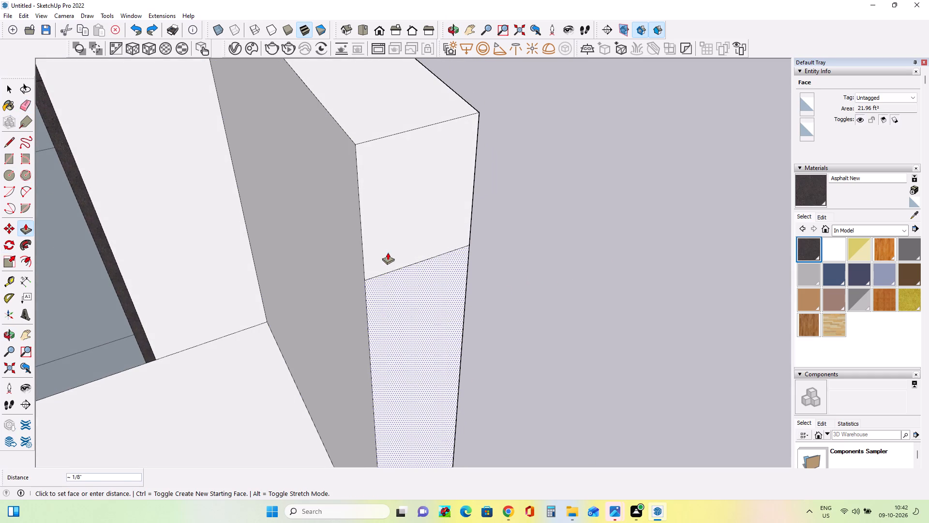
{"action": "left_click", "coordinate": [388, 252]}
{"action": "middle_click_drag", "start_coordinate": [443, 336], "coordinate": [369, 343]}
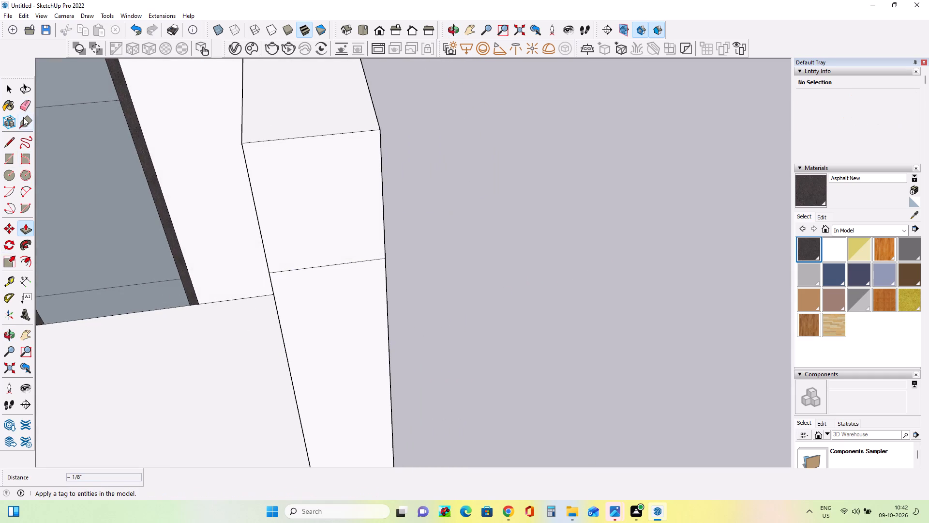
{"action": "left_click", "coordinate": [22, 107]}
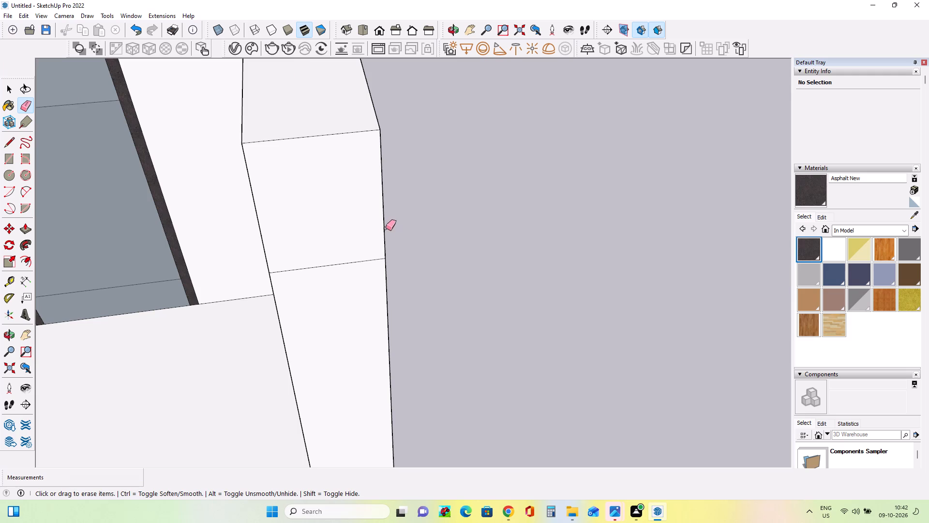
{"action": "left_click", "coordinate": [383, 259]}
Push the front pillar's top face down about 6' 1 1/2" and a further 3 13/16", below the upper floor's front ledge.
{"action": "scroll", "coordinate": [481, 253], "scroll_direction": "down", "scroll_amount": 6}
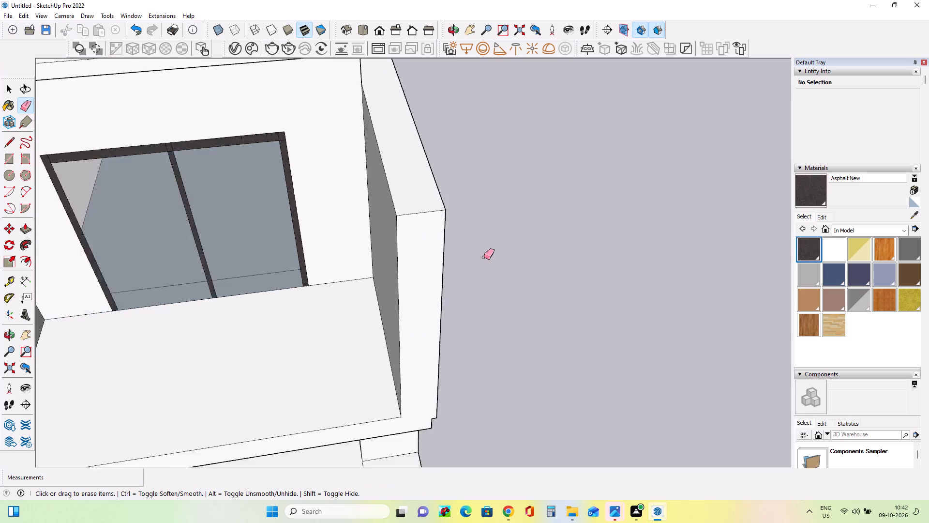
{"action": "scroll", "coordinate": [484, 257], "scroll_direction": "down", "scroll_amount": 12}
{"action": "middle_click_drag", "start_coordinate": [396, 326], "coordinate": [356, 323]}
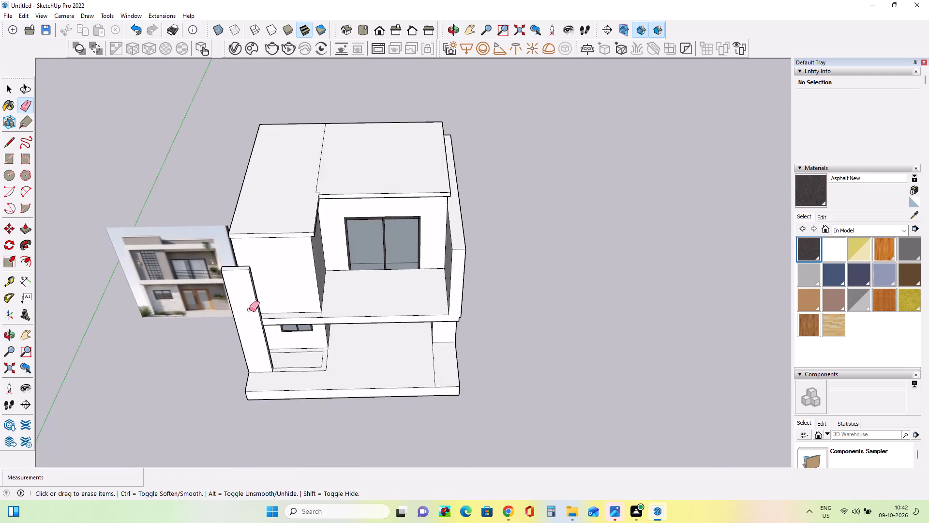
{"action": "scroll", "coordinate": [249, 310], "scroll_direction": "up", "scroll_amount": 5}
{"action": "scroll", "coordinate": [287, 323], "scroll_direction": "up", "scroll_amount": 1}
{"action": "middle_click_drag", "start_coordinate": [287, 323], "coordinate": [216, 356]}
{"action": "middle_click_drag", "start_coordinate": [272, 305], "coordinate": [287, 326]}
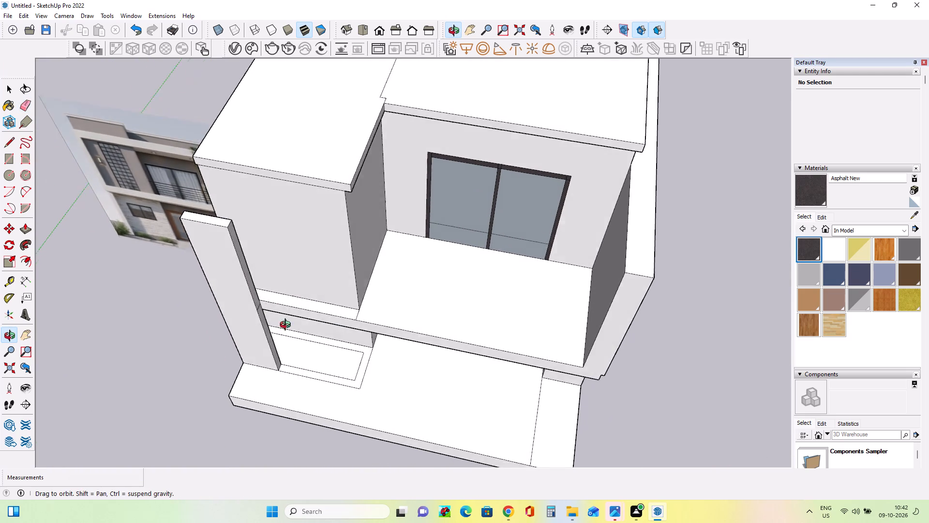
{"action": "middle_click_drag", "start_coordinate": [287, 326], "coordinate": [346, 317]}
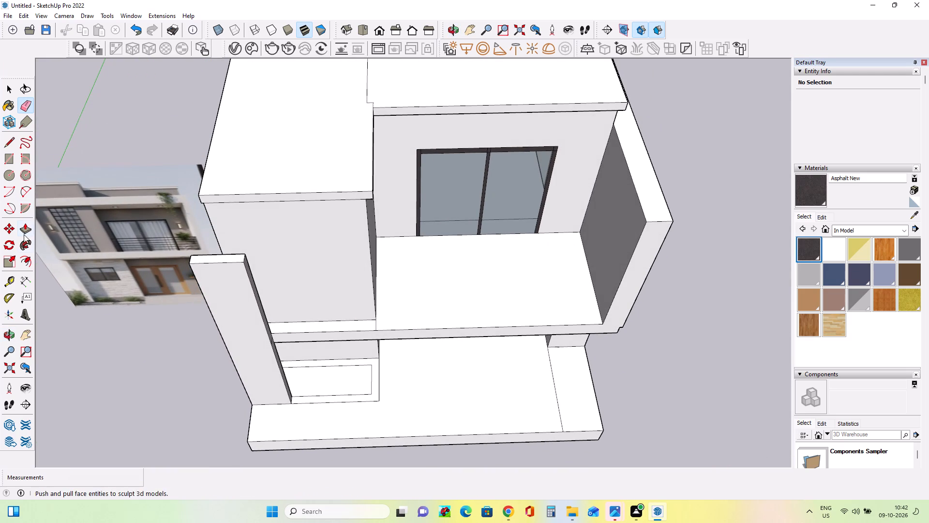
{"action": "left_click", "coordinate": [25, 228]}
{"action": "left_click", "coordinate": [236, 257]}
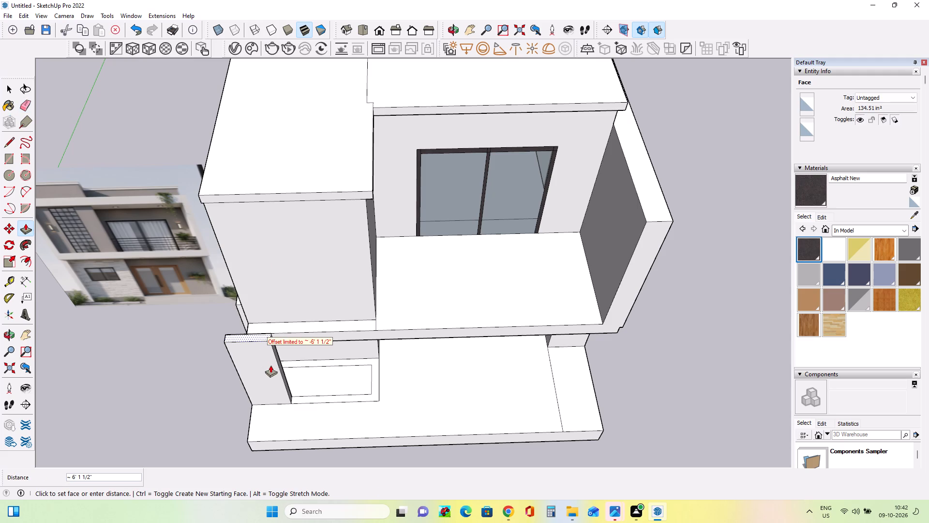
{"action": "left_click", "coordinate": [271, 369]}
{"action": "middle_click_drag", "start_coordinate": [243, 335], "coordinate": [251, 361]}
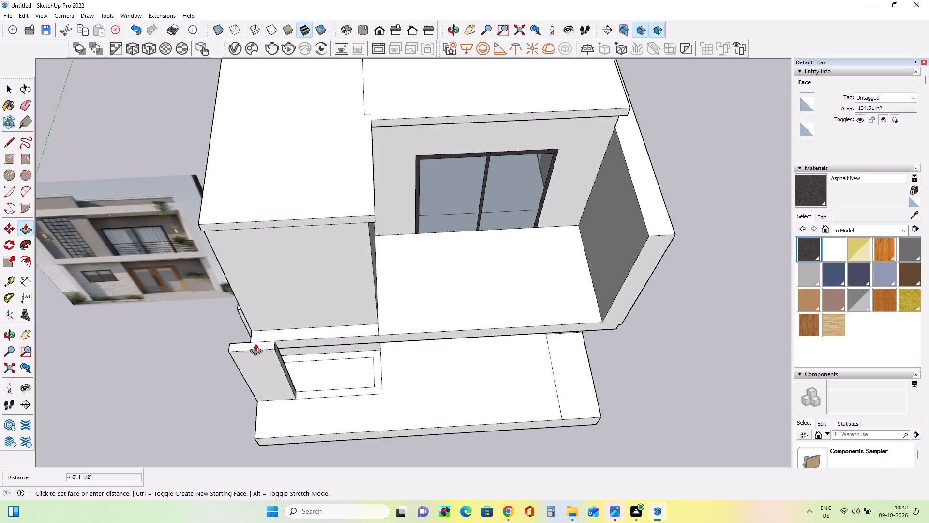
{"action": "left_click", "coordinate": [255, 343]}
{"action": "left_click", "coordinate": [262, 358]}
Draw a small rectangle on the upper floor's front ledge, at the outer corner above the shortened pillar.
{"action": "middle_click_drag", "start_coordinate": [345, 337], "coordinate": [331, 280]}
{"action": "scroll", "coordinate": [270, 303], "scroll_direction": "up", "scroll_amount": 3}
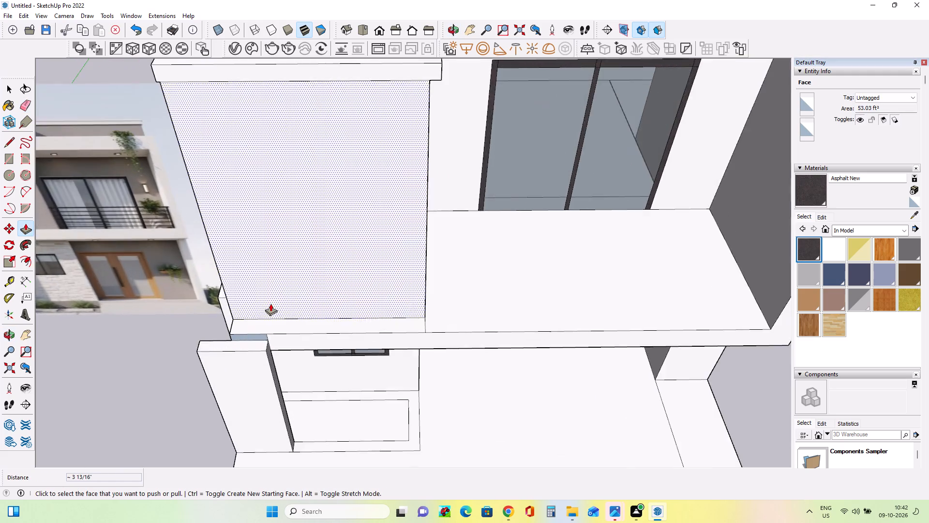
{"action": "scroll", "coordinate": [270, 304], "scroll_direction": "up", "scroll_amount": 4}
{"action": "middle_click_drag", "start_coordinate": [287, 329], "coordinate": [305, 338]}
{"action": "scroll", "coordinate": [310, 248], "scroll_direction": "down", "scroll_amount": 2}
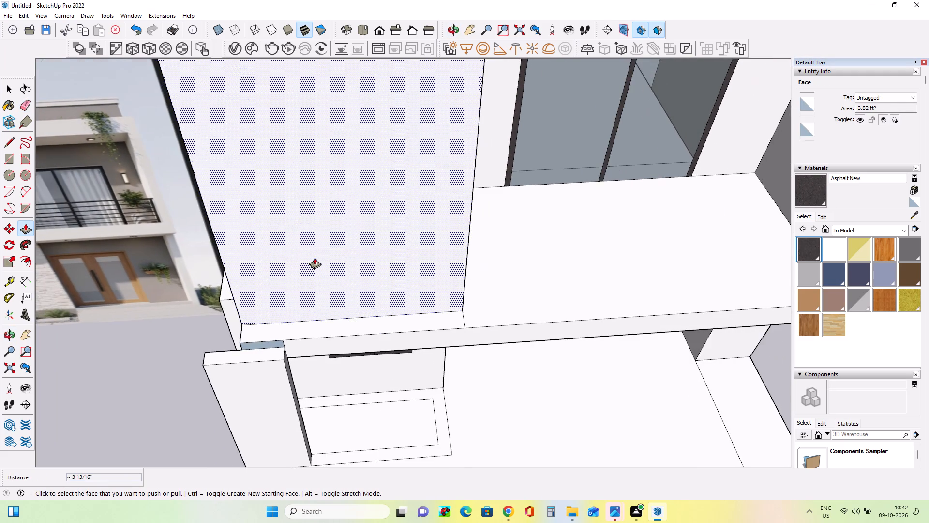
{"action": "scroll", "coordinate": [315, 257], "scroll_direction": "down", "scroll_amount": 4}
{"action": "scroll", "coordinate": [375, 286], "scroll_direction": "down", "scroll_amount": 2}
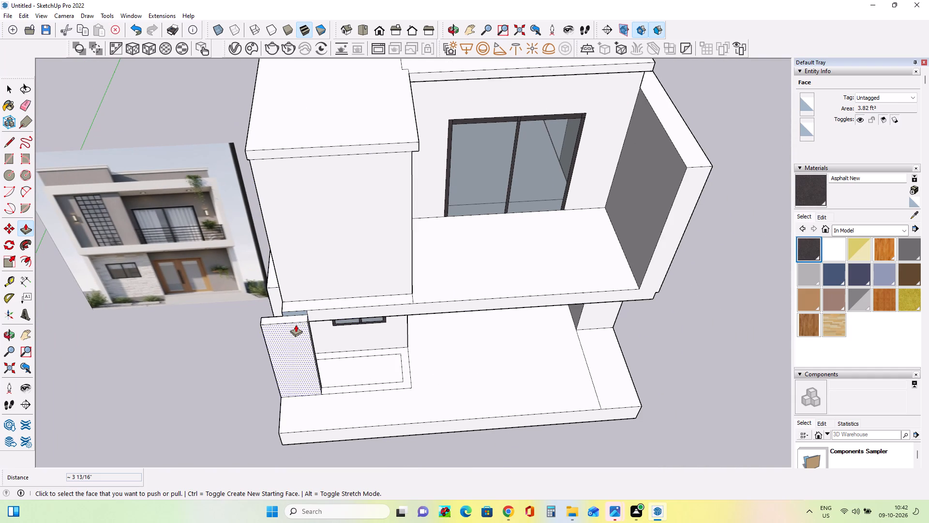
{"action": "scroll", "coordinate": [305, 311], "scroll_direction": "down", "scroll_amount": 3}
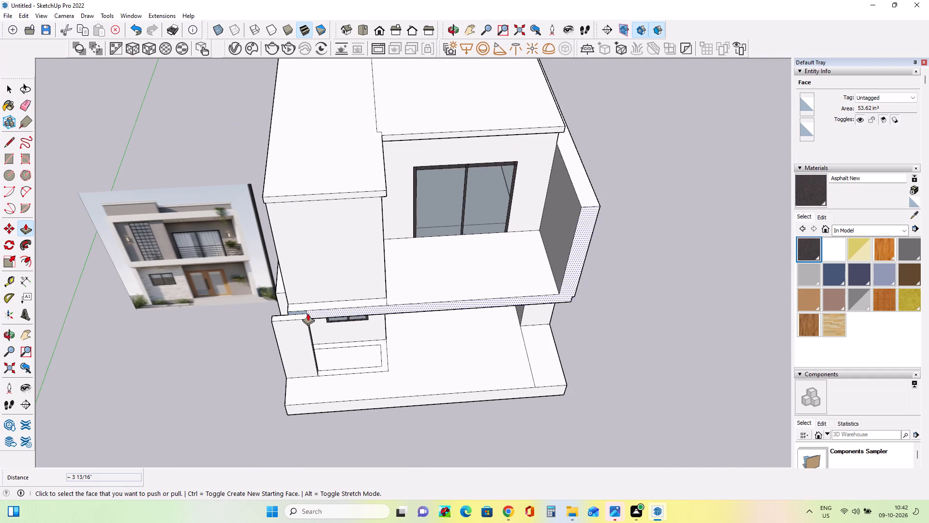
{"action": "middle_click_drag", "start_coordinate": [308, 313], "coordinate": [345, 160]}
{"action": "middle_click_drag", "start_coordinate": [286, 301], "coordinate": [329, 280]}
{"action": "middle_click_drag", "start_coordinate": [337, 282], "coordinate": [340, 330]}
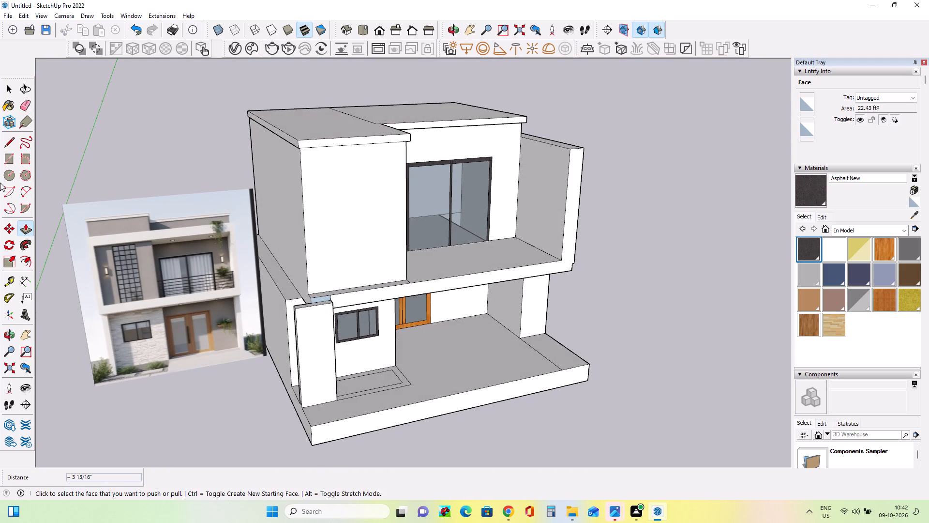
{"action": "left_click", "coordinate": [6, 156]}
{"action": "middle_click_drag", "start_coordinate": [439, 268], "coordinate": [437, 328]}
{"action": "scroll", "coordinate": [322, 317], "scroll_direction": "up", "scroll_amount": 3}
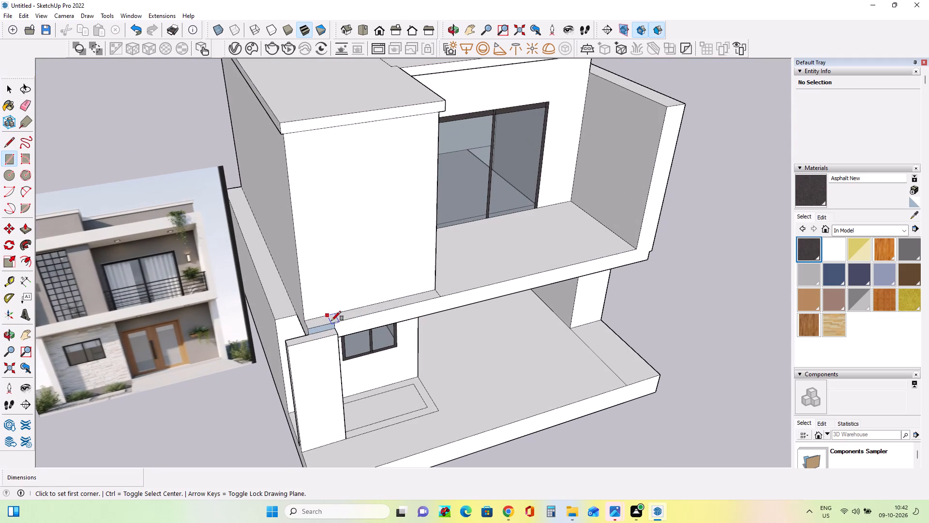
{"action": "left_click", "coordinate": [333, 322]}
{"action": "left_click", "coordinate": [305, 317]}
Pull the ledge rectangle up about 8' 6 5/16" to form an upper pillar against the projecting room.
{"action": "middle_click_drag", "start_coordinate": [442, 348], "coordinate": [405, 359]}
{"action": "left_click", "coordinate": [23, 225]}
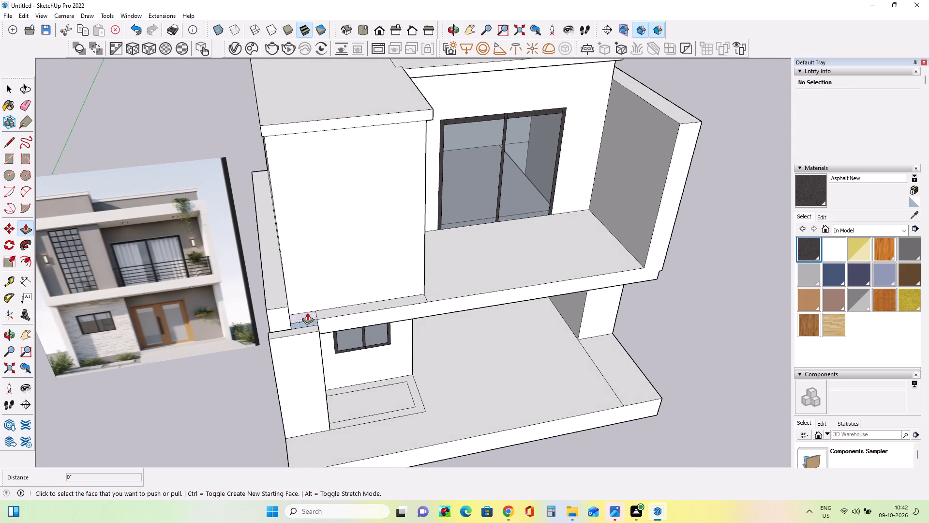
{"action": "left_click", "coordinate": [307, 312]}
{"action": "left_click", "coordinate": [290, 117]}
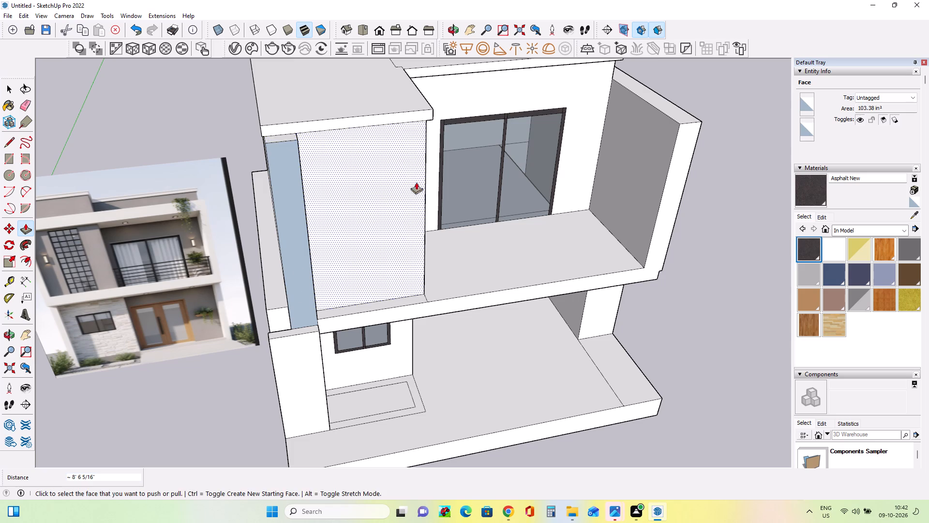
Push the upper pillar's top face down 1' 3/4", below the roof slab.
{"action": "middle_click_drag", "start_coordinate": [417, 185], "coordinate": [338, 241]}
{"action": "left_click", "coordinate": [253, 157]}
{"action": "left_click", "coordinate": [254, 157]}
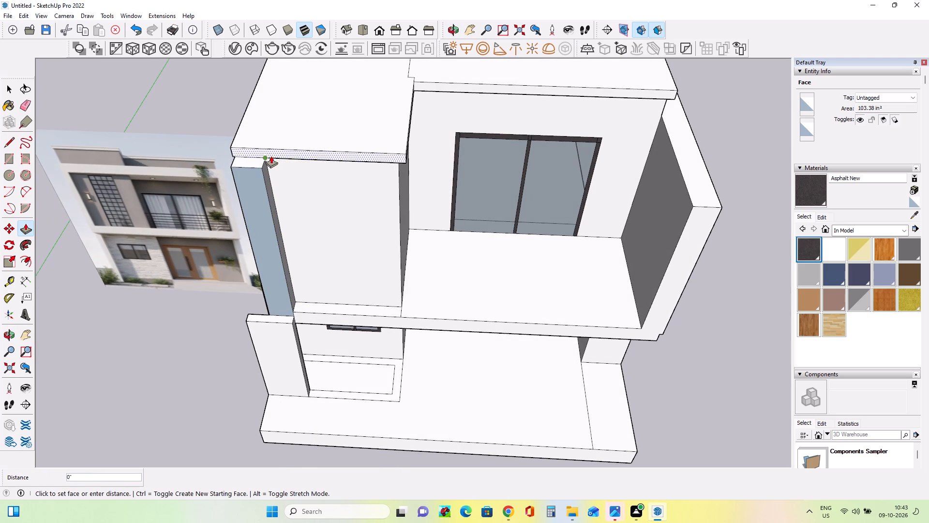
{"action": "key", "text": "Escape"}
{"action": "left_click", "coordinate": [244, 163]}
{"action": "left_click", "coordinate": [252, 184]}
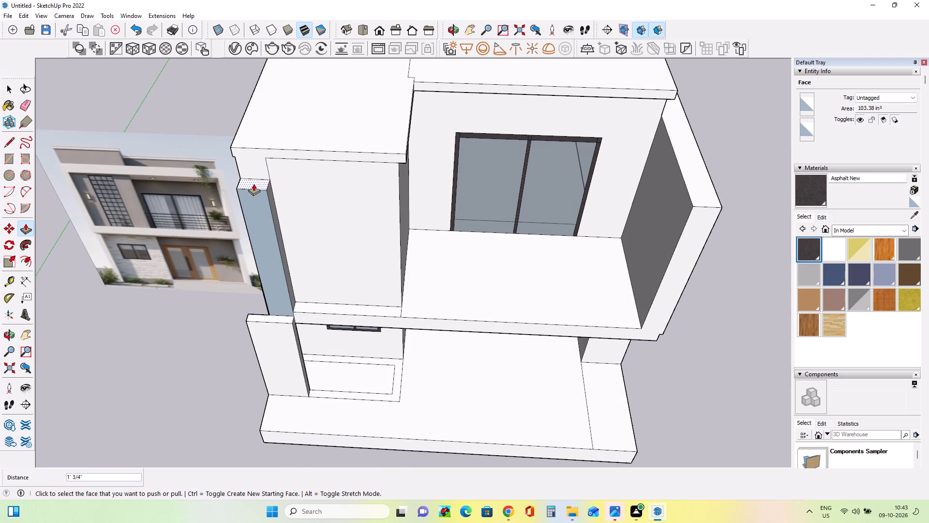
Draw a rectangle at the top of the upper pillar's inner side face as the beam's profile.
{"action": "middle_click_drag", "start_coordinate": [335, 227], "coordinate": [368, 178]}
{"action": "middle_click_drag", "start_coordinate": [363, 176], "coordinate": [278, 174]}
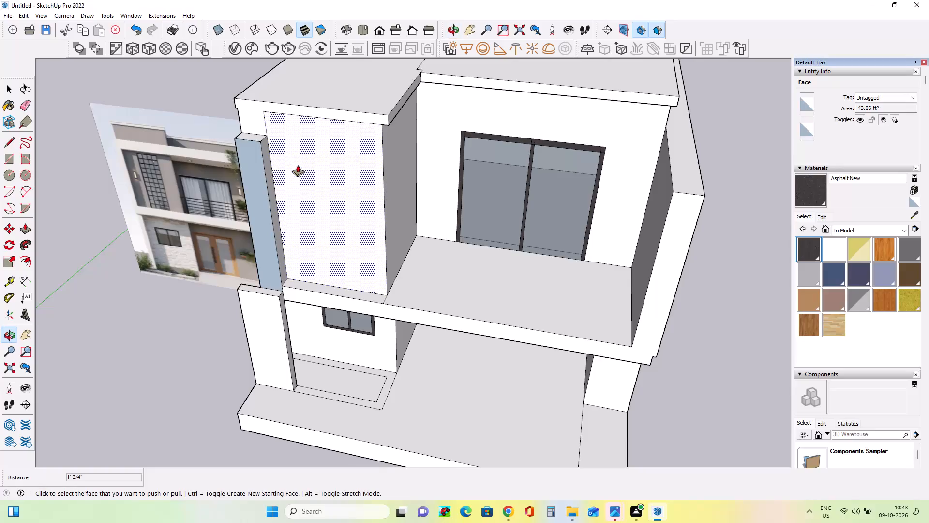
{"action": "middle_click_drag", "start_coordinate": [309, 170], "coordinate": [322, 173]}
{"action": "middle_click_drag", "start_coordinate": [353, 182], "coordinate": [309, 192]}
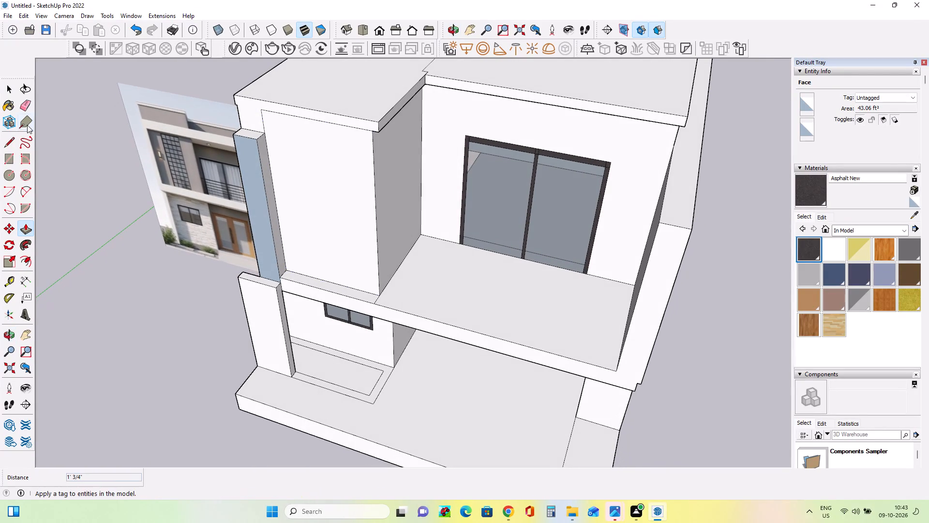
{"action": "left_click", "coordinate": [6, 159]}
{"action": "scroll", "coordinate": [273, 146], "scroll_direction": "up", "scroll_amount": 3}
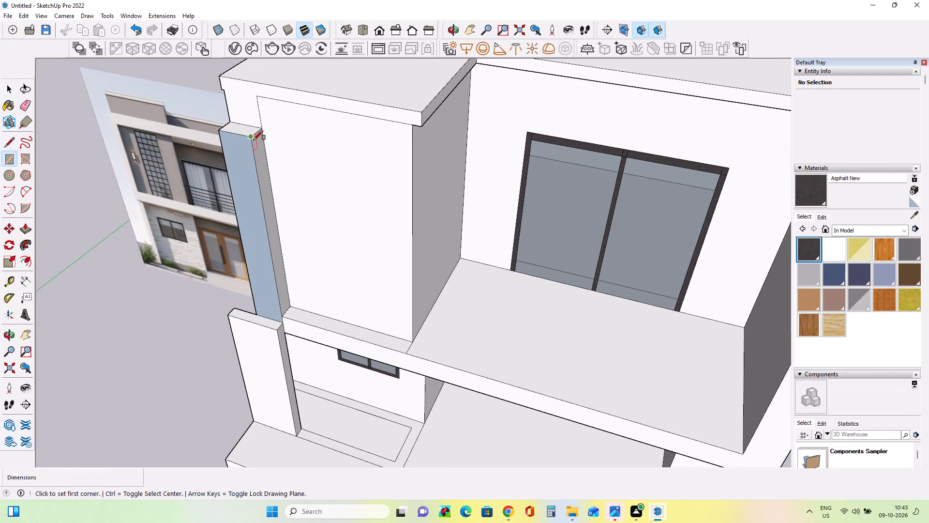
{"action": "left_click", "coordinate": [254, 140]}
{"action": "left_click", "coordinate": [267, 158]}
{"action": "middle_click_drag", "start_coordinate": [321, 216], "coordinate": [254, 229]}
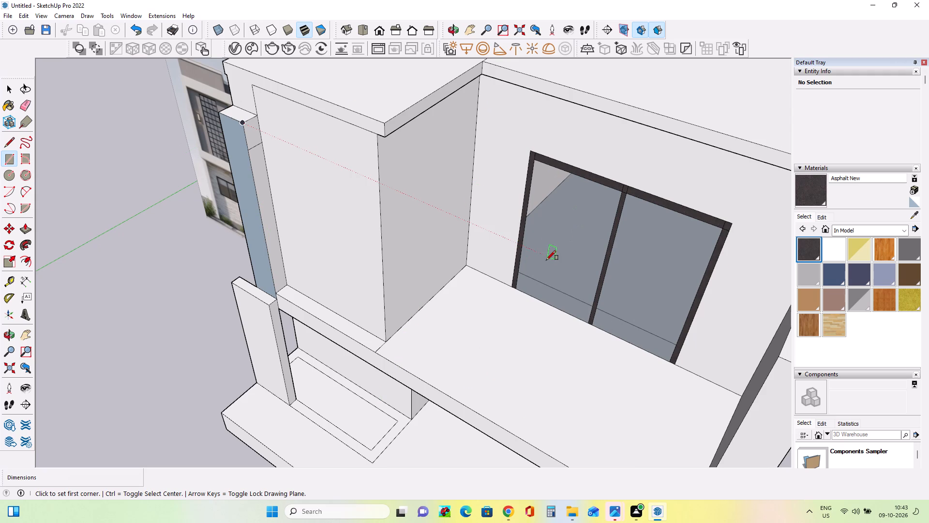
Pull the beam profile across the balcony front in stretches of about 5' 5/8", 7' 9 1/2" and 3' 2 11/16" towards the side wall.
{"action": "left_click", "coordinate": [22, 227]}
{"action": "left_click", "coordinate": [255, 133]}
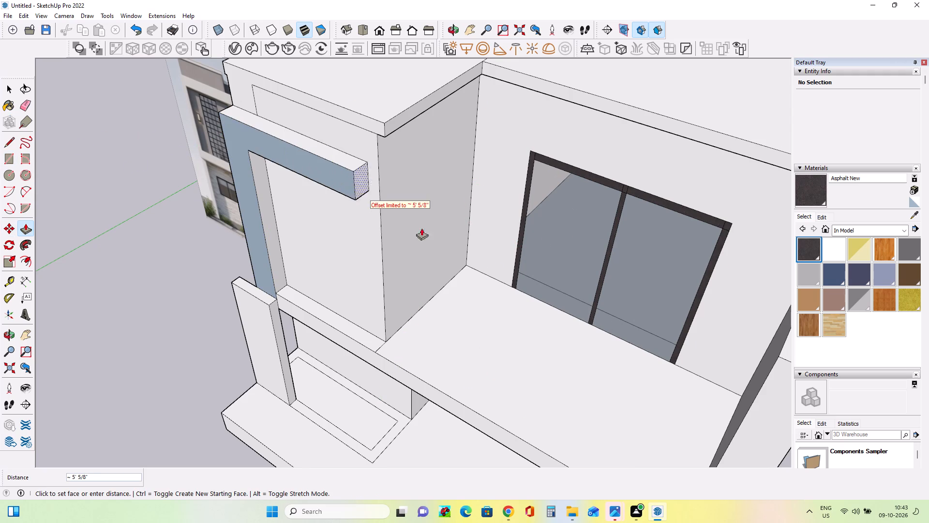
{"action": "left_click", "coordinate": [549, 315]}
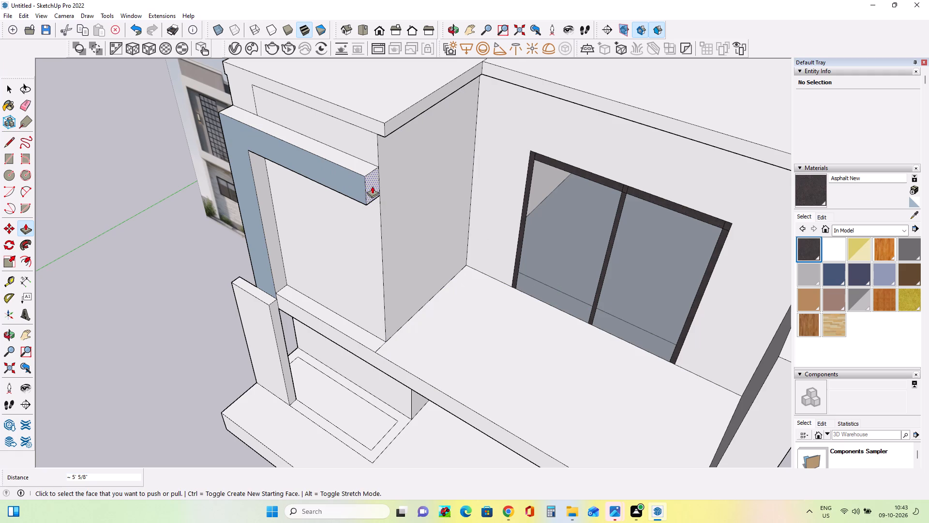
{"action": "left_click", "coordinate": [372, 186]}
{"action": "left_click", "coordinate": [591, 372]}
{"action": "scroll", "coordinate": [509, 354], "scroll_direction": "down", "scroll_amount": 2}
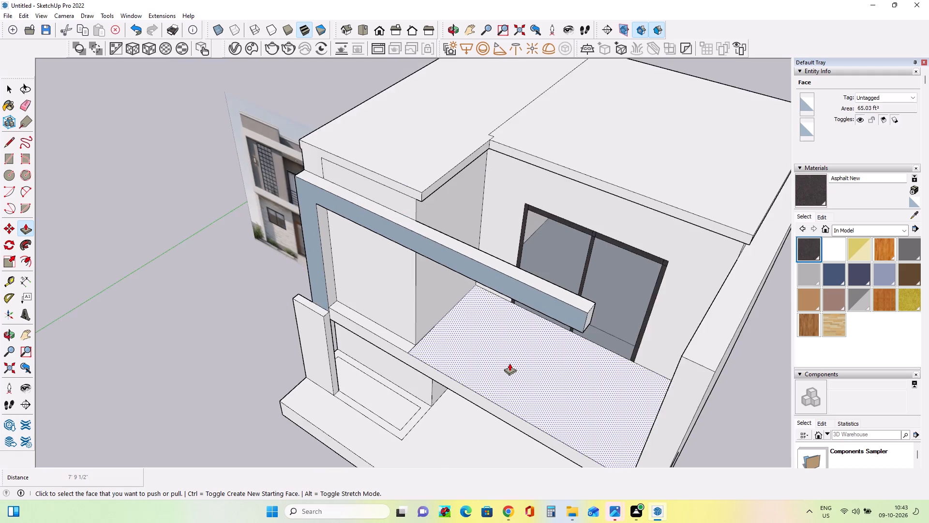
{"action": "scroll", "coordinate": [509, 363], "scroll_direction": "down", "scroll_amount": 4}
{"action": "middle_click_drag", "start_coordinate": [539, 355], "coordinate": [639, 270]}
{"action": "middle_click_drag", "start_coordinate": [664, 282], "coordinate": [456, 293]}
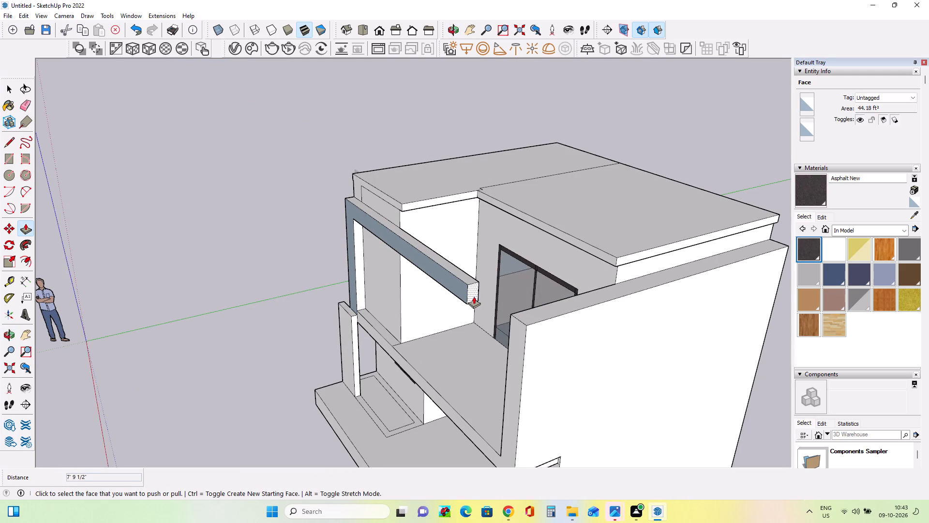
{"action": "left_click", "coordinate": [474, 296]}
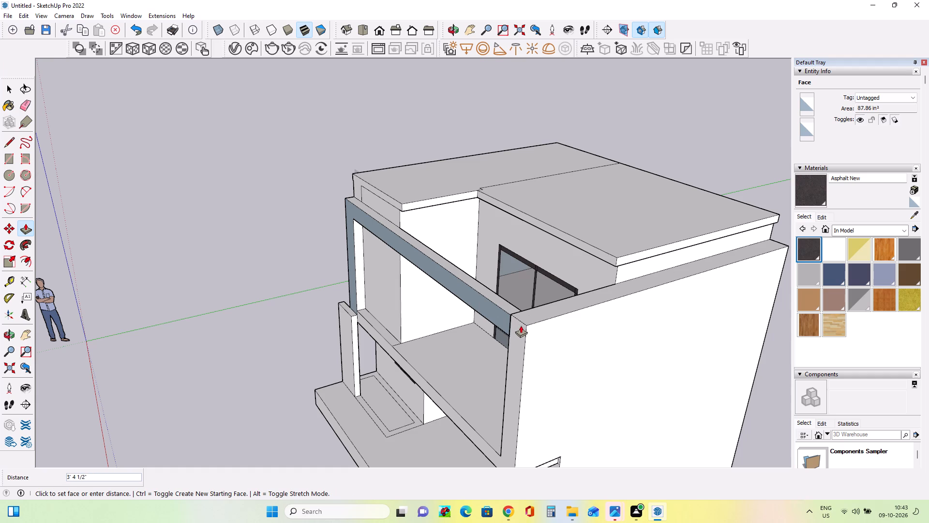
{"action": "left_click", "coordinate": [519, 323]}
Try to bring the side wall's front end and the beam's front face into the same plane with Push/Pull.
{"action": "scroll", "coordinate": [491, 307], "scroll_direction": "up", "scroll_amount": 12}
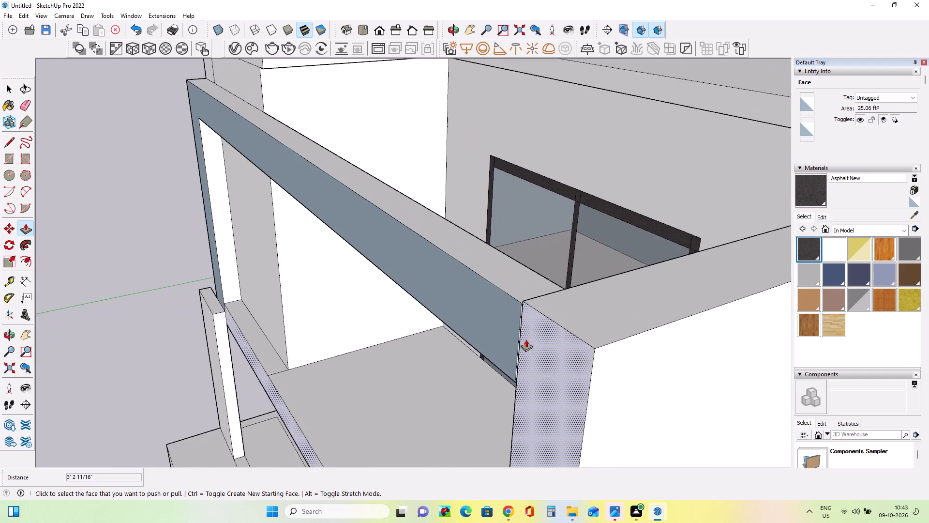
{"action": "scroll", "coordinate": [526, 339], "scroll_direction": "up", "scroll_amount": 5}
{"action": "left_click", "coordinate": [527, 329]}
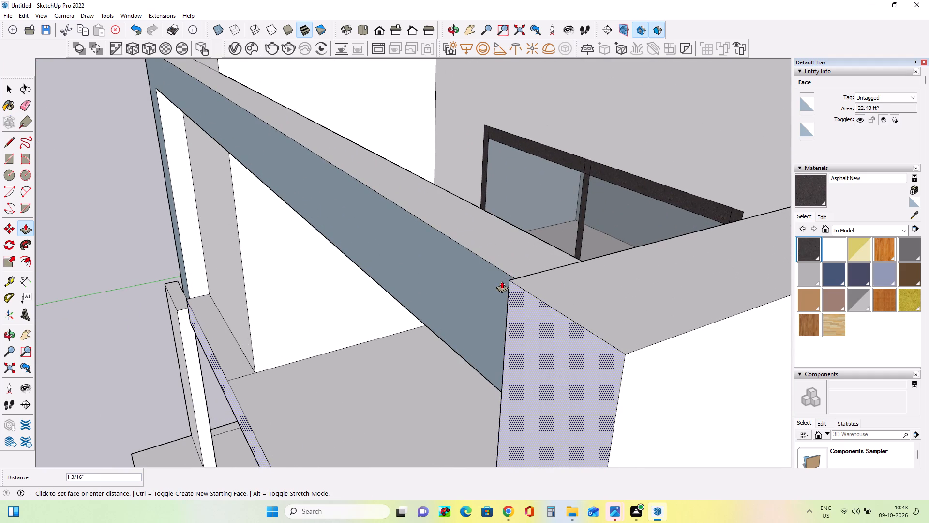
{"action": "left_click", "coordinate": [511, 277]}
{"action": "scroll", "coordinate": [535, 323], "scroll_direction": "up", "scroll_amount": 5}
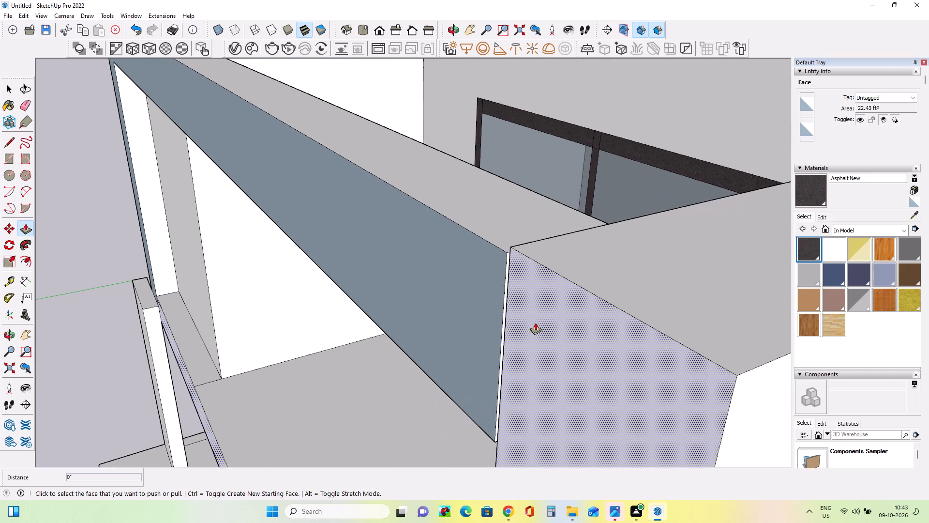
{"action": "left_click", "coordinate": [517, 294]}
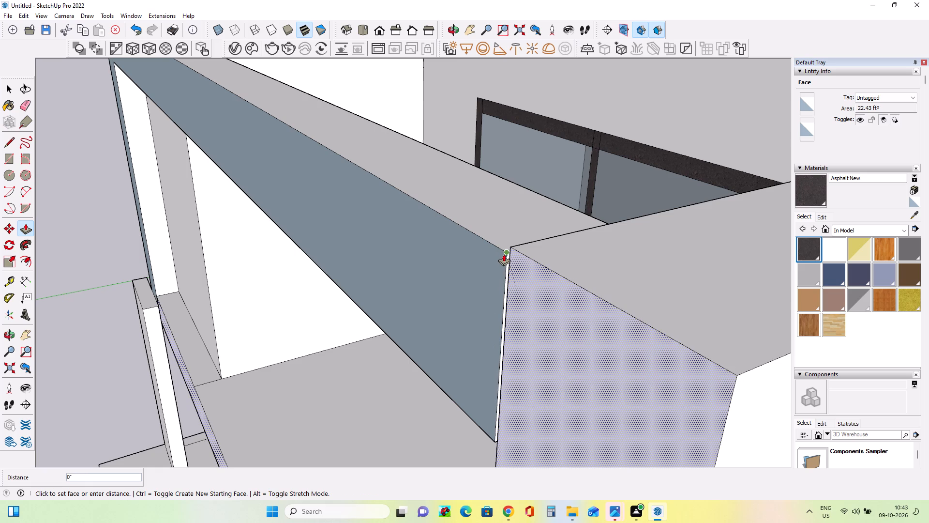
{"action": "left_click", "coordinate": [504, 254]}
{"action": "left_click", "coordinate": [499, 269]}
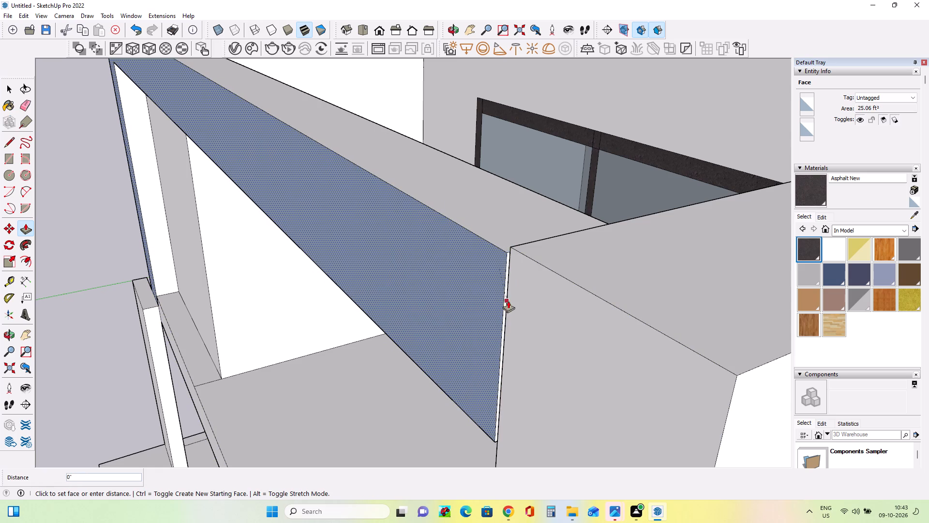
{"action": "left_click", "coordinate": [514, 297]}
Pull the beam's front face forward 3 13/16" and push it back 3 7/16" to align with the side wall's front end.
{"action": "middle_click_drag", "start_coordinate": [471, 326], "coordinate": [719, 326]}
{"action": "scroll", "coordinate": [456, 287], "scroll_direction": "up", "scroll_amount": 7}
{"action": "left_click", "coordinate": [472, 288]}
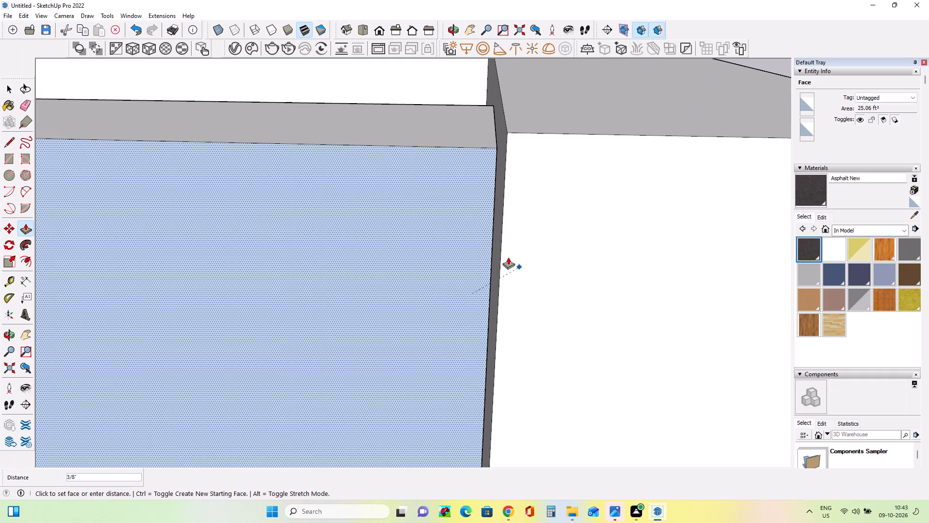
{"action": "left_click", "coordinate": [492, 355]}
{"action": "middle_click_drag", "start_coordinate": [558, 359], "coordinate": [577, 442]}
{"action": "scroll", "coordinate": [569, 355], "scroll_direction": "down", "scroll_amount": 3}
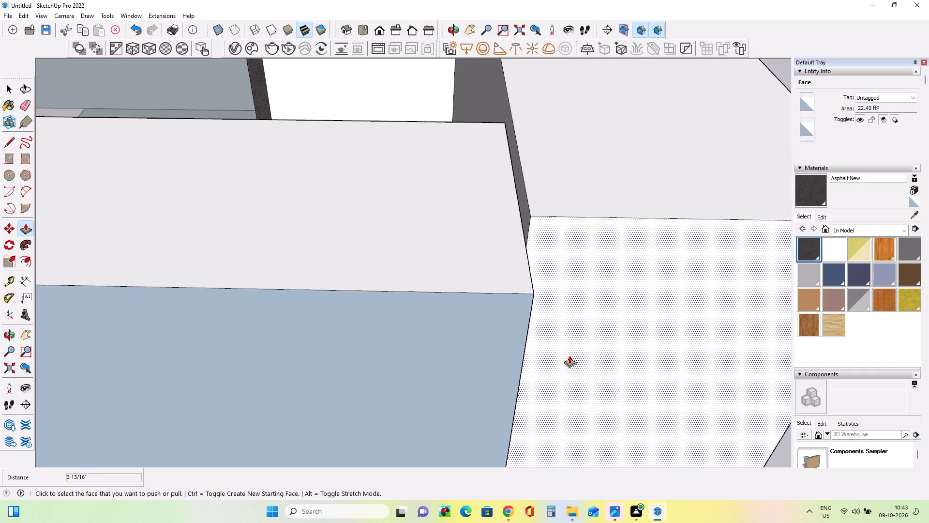
{"action": "scroll", "coordinate": [569, 355], "scroll_direction": "down", "scroll_amount": 4}
{"action": "left_click", "coordinate": [526, 359]}
{"action": "left_click", "coordinate": [552, 274]}
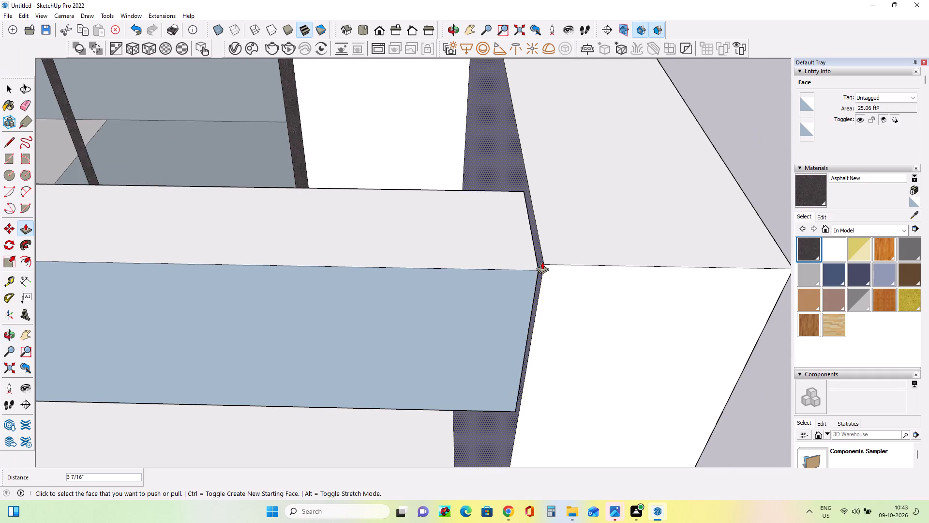
Raise the beam's top face about 3/8" to the level of the balcony side wall's top.
{"action": "left_click", "coordinate": [532, 258]}
{"action": "left_click", "coordinate": [566, 250]}
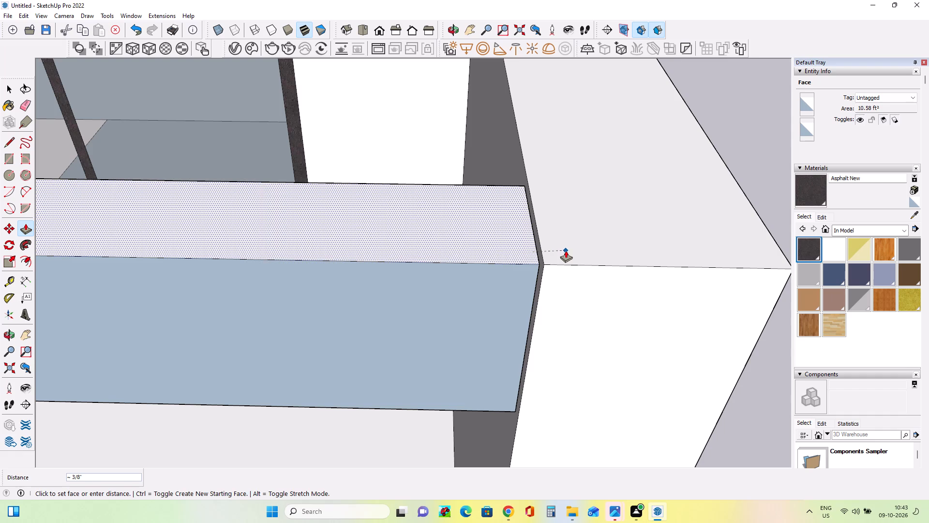
{"action": "scroll", "coordinate": [537, 295], "scroll_direction": "up", "scroll_amount": 4}
{"action": "middle_click_drag", "start_coordinate": [552, 308], "coordinate": [507, 322]}
{"action": "scroll", "coordinate": [524, 315], "scroll_direction": "up", "scroll_amount": 3}
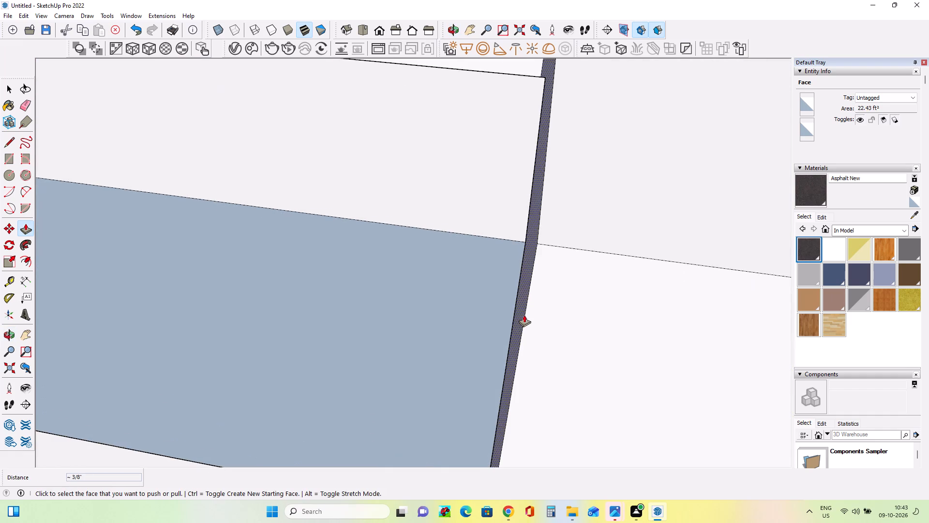
Push the narrow stepped face at the junction of the balcony beam and the side wall 1/4" towards the side wall.
{"action": "scroll", "coordinate": [524, 315], "scroll_direction": "up", "scroll_amount": 5}
{"action": "scroll", "coordinate": [567, 332], "scroll_direction": "up", "scroll_amount": 1}
{"action": "middle_click_drag", "start_coordinate": [567, 332], "coordinate": [520, 338]}
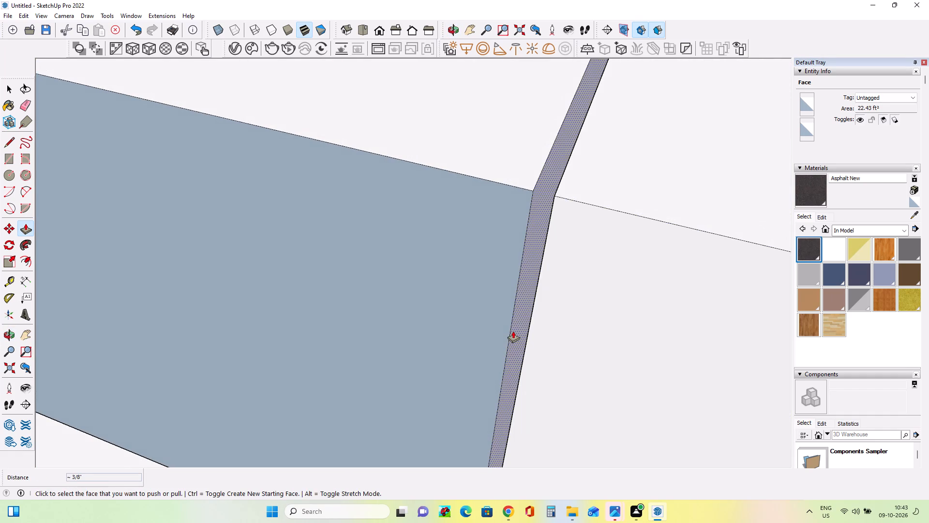
{"action": "left_click", "coordinate": [513, 331]}
{"action": "left_click", "coordinate": [531, 332]}
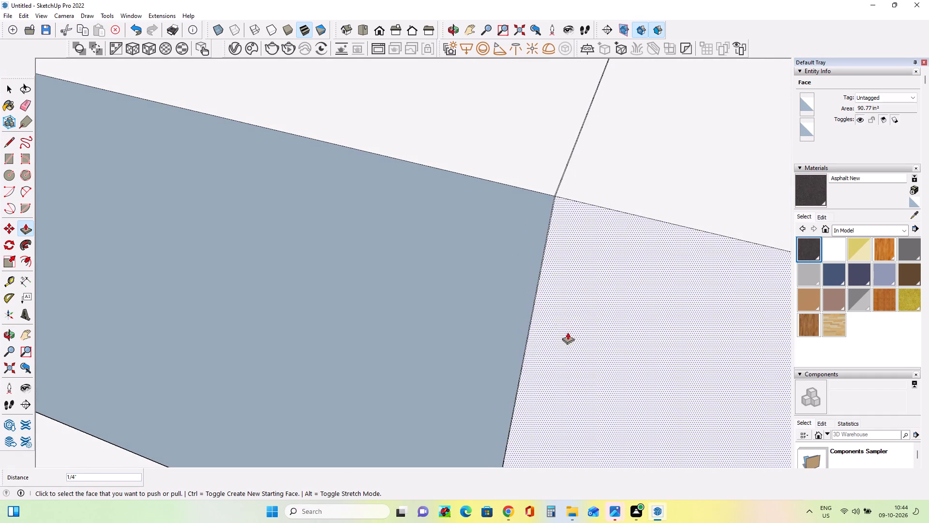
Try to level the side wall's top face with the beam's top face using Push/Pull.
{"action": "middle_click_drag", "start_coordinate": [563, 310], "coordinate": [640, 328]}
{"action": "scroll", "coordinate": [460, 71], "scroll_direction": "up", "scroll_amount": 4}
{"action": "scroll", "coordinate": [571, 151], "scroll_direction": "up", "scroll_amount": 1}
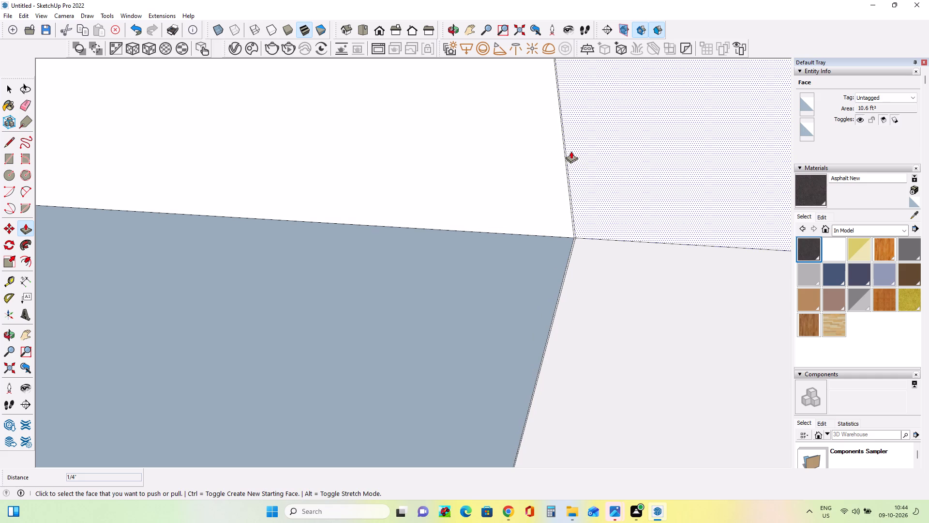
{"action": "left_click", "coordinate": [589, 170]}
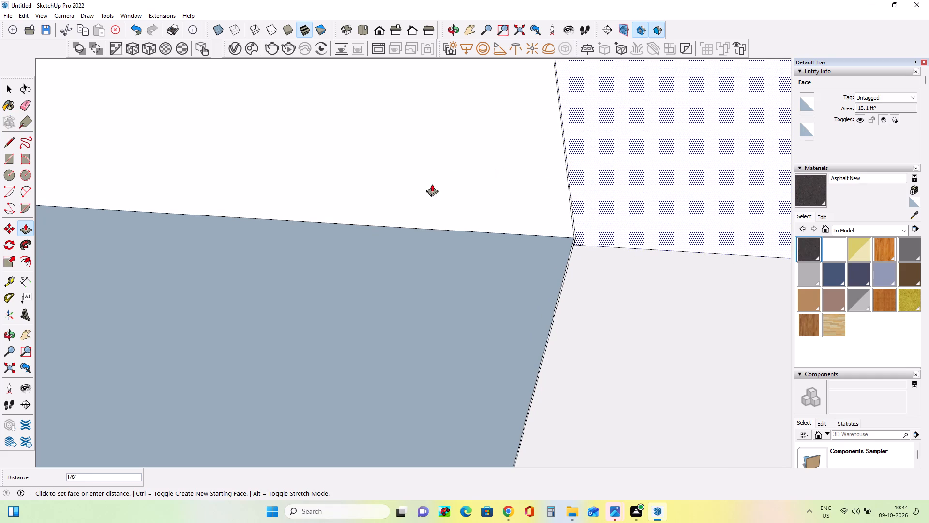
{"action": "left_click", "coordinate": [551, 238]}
Erase the leftover seam lines on the top and front faces where the balcony beam meets the side wall.
{"action": "scroll", "coordinate": [577, 202], "scroll_direction": "up", "scroll_amount": 2}
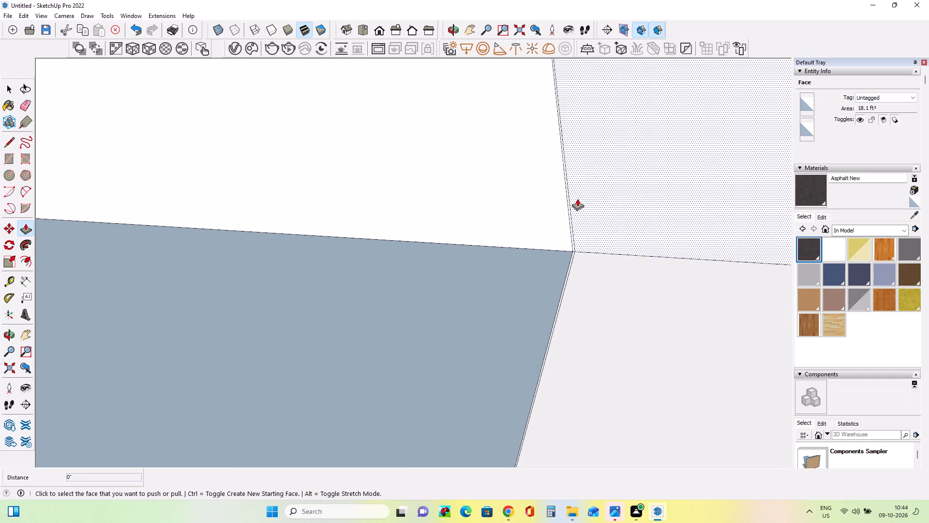
{"action": "scroll", "coordinate": [577, 199], "scroll_direction": "up", "scroll_amount": 7}
{"action": "middle_click_drag", "start_coordinate": [589, 249], "coordinate": [592, 269]}
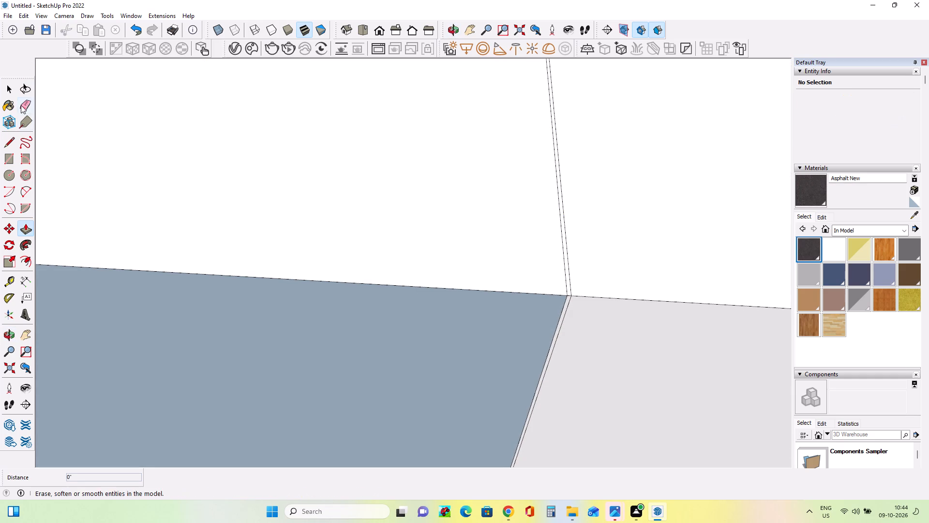
{"action": "left_click", "coordinate": [21, 105]}
{"action": "left_click", "coordinate": [561, 227]}
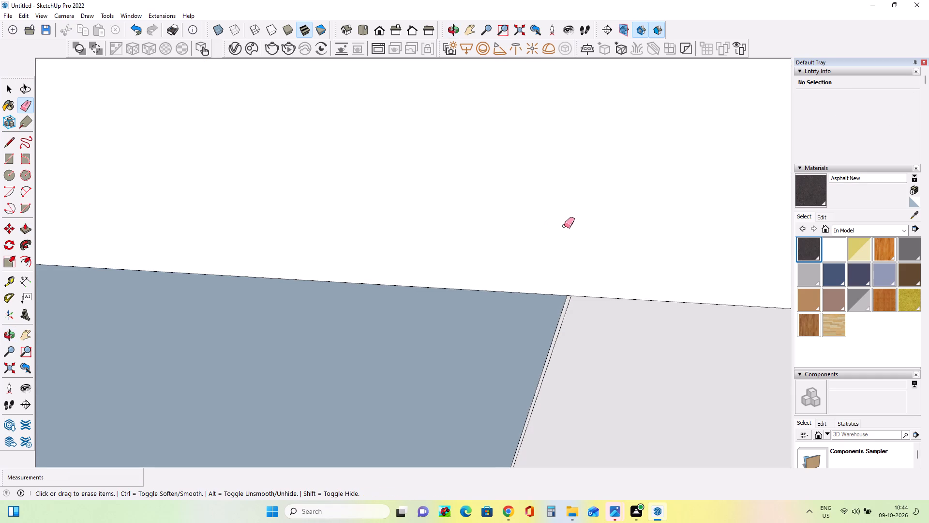
{"action": "left_click_drag", "start_coordinate": [537, 362], "coordinate": [561, 366]}
Examine the rebuilt balcony frame and the whole façade from several angles beside the reference image.
{"action": "scroll", "coordinate": [532, 340], "scroll_direction": "down", "scroll_amount": 3}
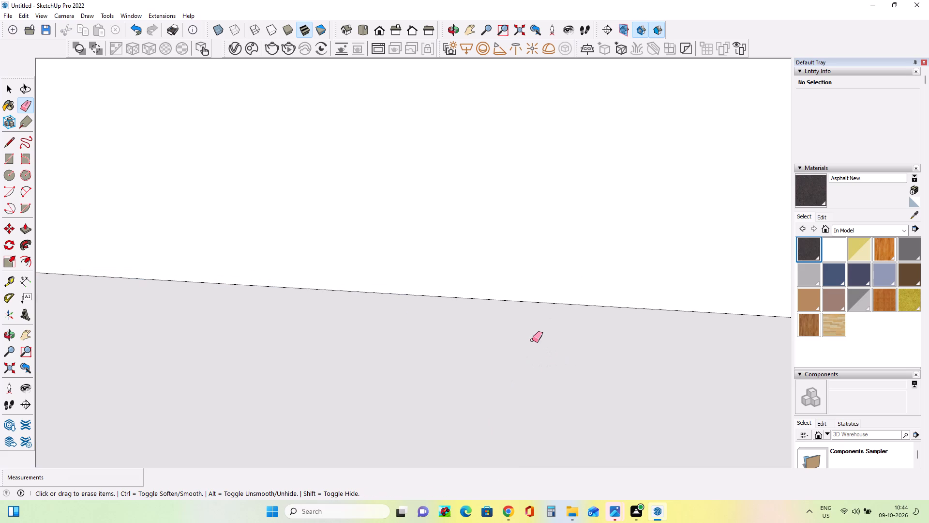
{"action": "scroll", "coordinate": [532, 340], "scroll_direction": "down", "scroll_amount": 12}
{"action": "scroll", "coordinate": [532, 340], "scroll_direction": "up", "scroll_amount": 1}
{"action": "scroll", "coordinate": [532, 340], "scroll_direction": "down", "scroll_amount": 8}
{"action": "scroll", "coordinate": [532, 340], "scroll_direction": "up", "scroll_amount": 1}
{"action": "scroll", "coordinate": [532, 340], "scroll_direction": "down", "scroll_amount": 11}
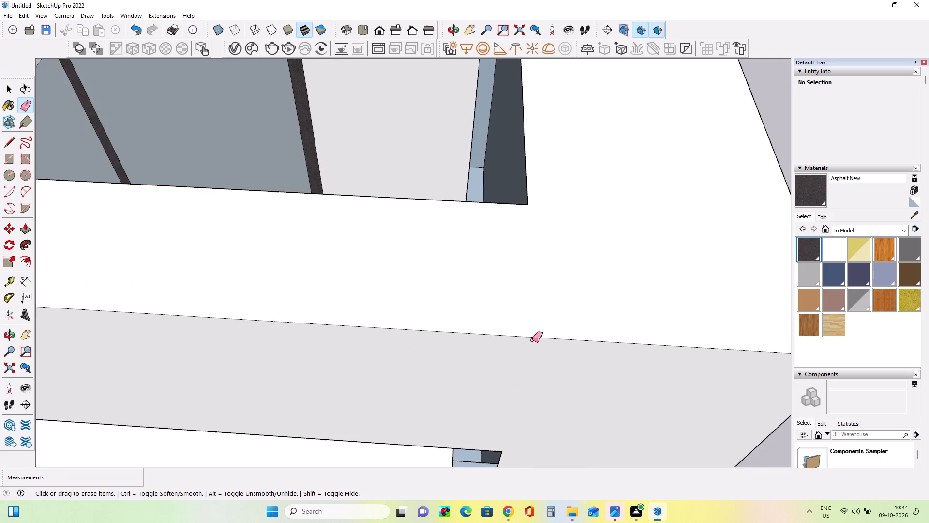
{"action": "scroll", "coordinate": [532, 340], "scroll_direction": "down", "scroll_amount": 10}
{"action": "scroll", "coordinate": [367, 338], "scroll_direction": "down", "scroll_amount": 15}
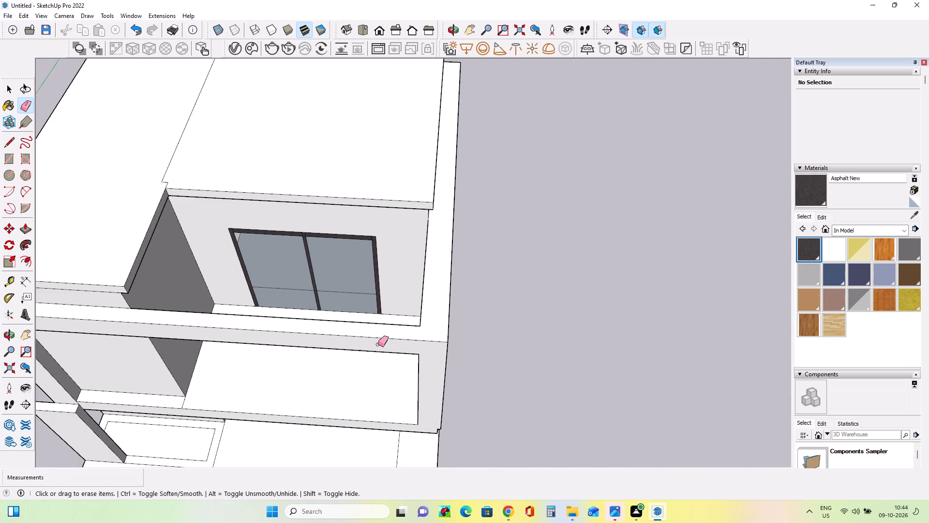
{"action": "middle_click_drag", "start_coordinate": [341, 385], "coordinate": [479, 284]}
{"action": "scroll", "coordinate": [479, 285], "scroll_direction": "down", "scroll_amount": 6}
{"action": "middle_click_drag", "start_coordinate": [503, 348], "coordinate": [483, 345]}
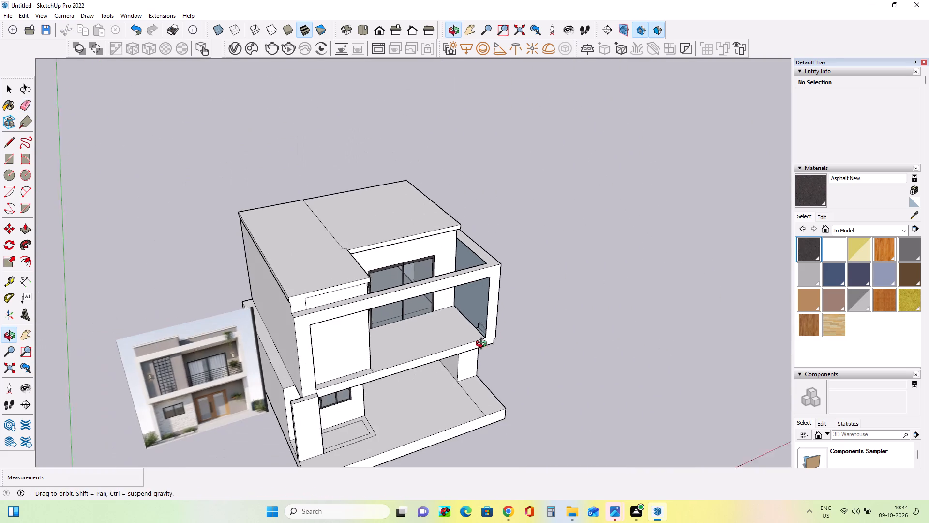
{"action": "middle_click_drag", "start_coordinate": [483, 345], "coordinate": [411, 308]}
{"action": "scroll", "coordinate": [261, 365], "scroll_direction": "up", "scroll_amount": 6}
{"action": "middle_click_drag", "start_coordinate": [350, 385], "coordinate": [435, 356]}
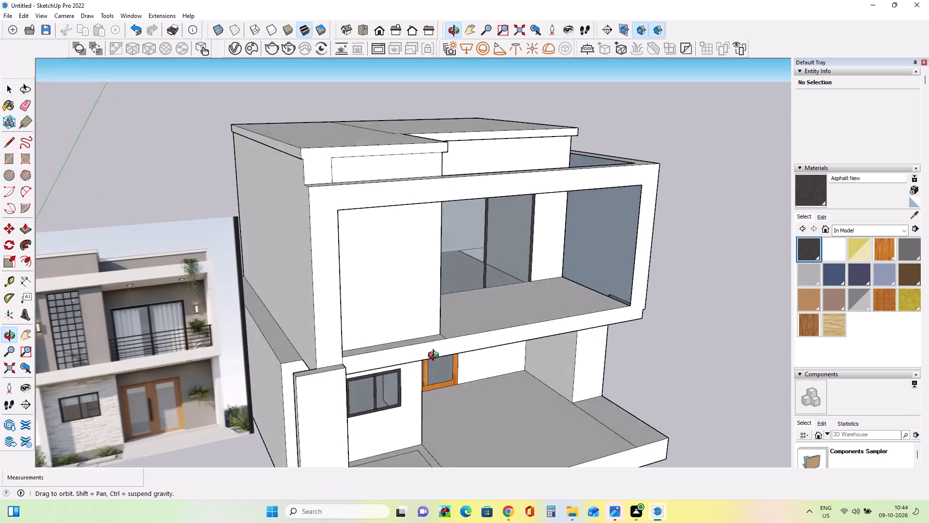
{"action": "middle_click_drag", "start_coordinate": [435, 356], "coordinate": [411, 333]}
{"action": "scroll", "coordinate": [418, 327], "scroll_direction": "down", "scroll_amount": 8}
{"action": "middle_click_drag", "start_coordinate": [429, 366], "coordinate": [368, 416]}
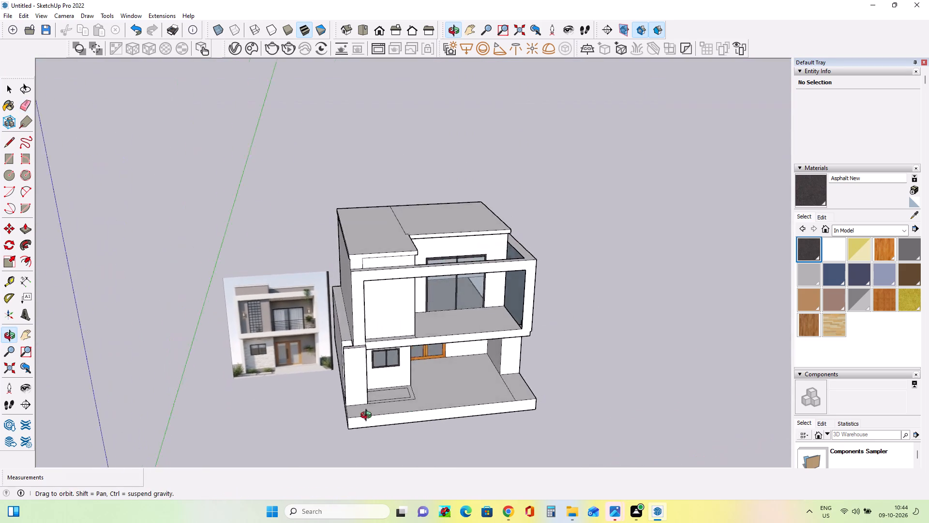
{"action": "middle_click_drag", "start_coordinate": [368, 416], "coordinate": [345, 416]}
{"action": "scroll", "coordinate": [361, 339], "scroll_direction": "up", "scroll_amount": 3}
{"action": "middle_click_drag", "start_coordinate": [375, 387], "coordinate": [495, 390]}
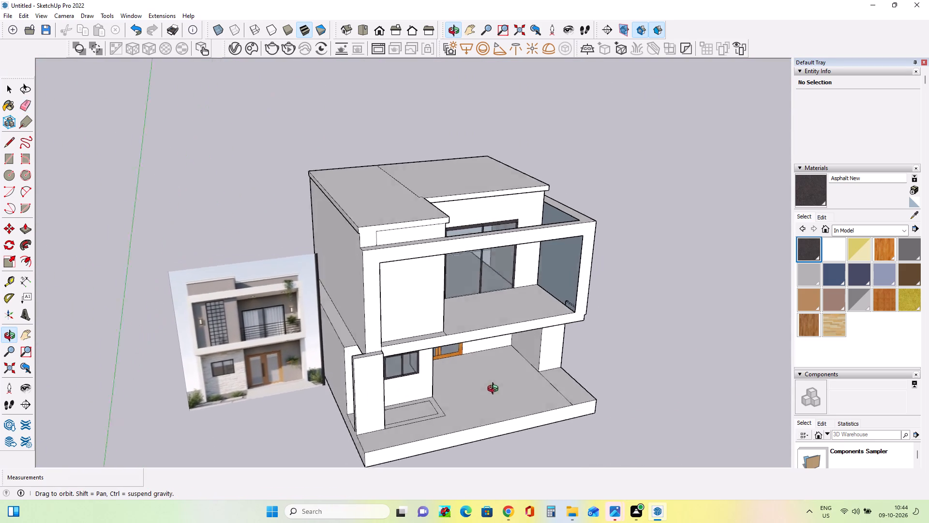
{"action": "middle_click_drag", "start_coordinate": [495, 390], "coordinate": [509, 383]}
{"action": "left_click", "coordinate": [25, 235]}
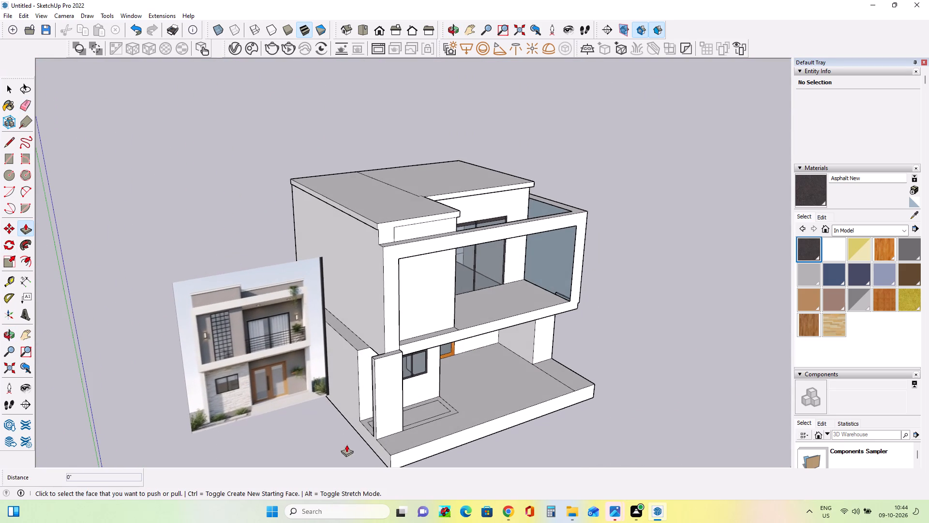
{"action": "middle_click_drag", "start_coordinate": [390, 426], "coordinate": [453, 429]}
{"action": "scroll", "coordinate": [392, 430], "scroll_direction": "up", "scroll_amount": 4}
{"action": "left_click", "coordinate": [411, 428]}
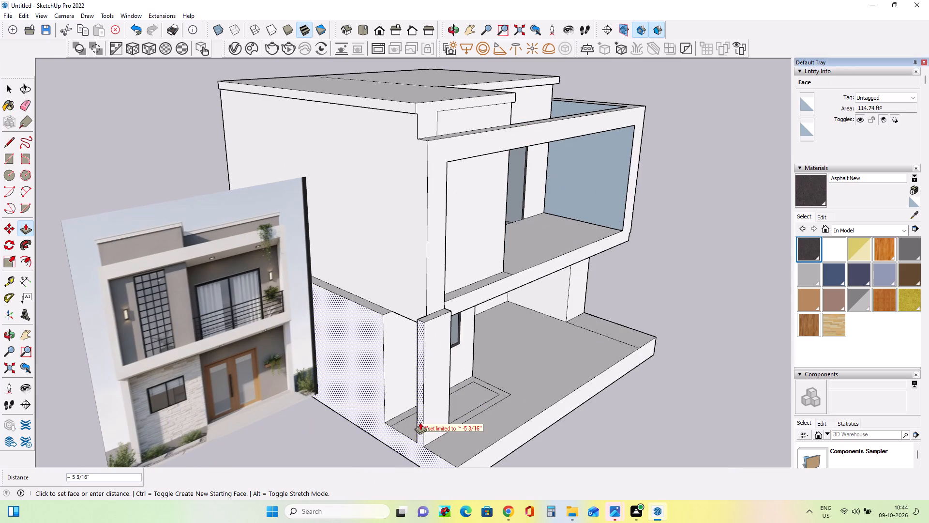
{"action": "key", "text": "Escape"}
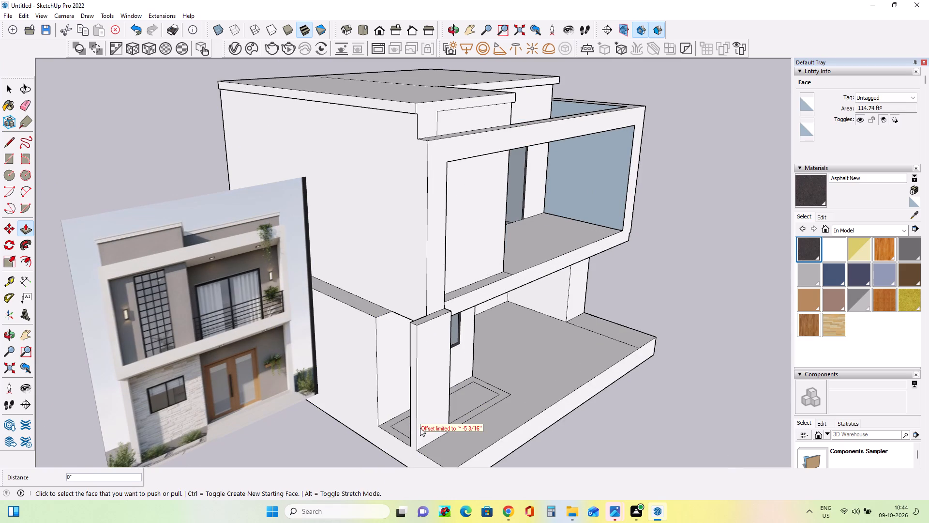
Draw a line about 5 1/8" long across the base of the ground-floor front pillar's outer side to separate it from the slab.
{"action": "middle_click_drag", "start_coordinate": [422, 421], "coordinate": [448, 421]}
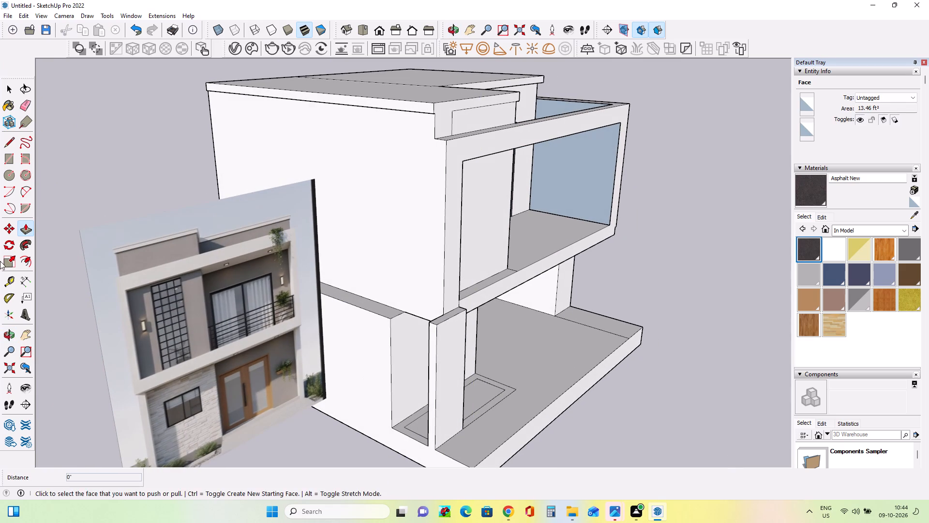
{"action": "left_click", "coordinate": [12, 141]}
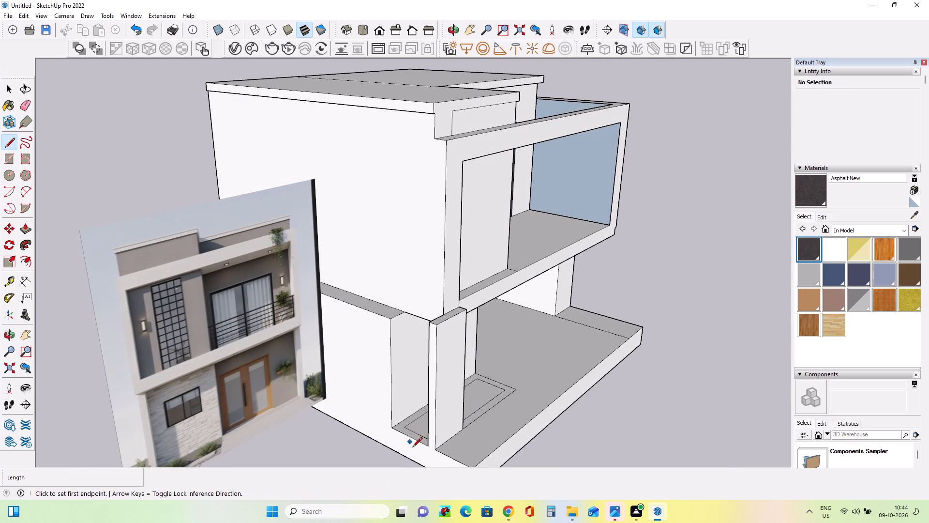
{"action": "left_click", "coordinate": [439, 450]}
{"action": "left_click", "coordinate": [427, 446]}
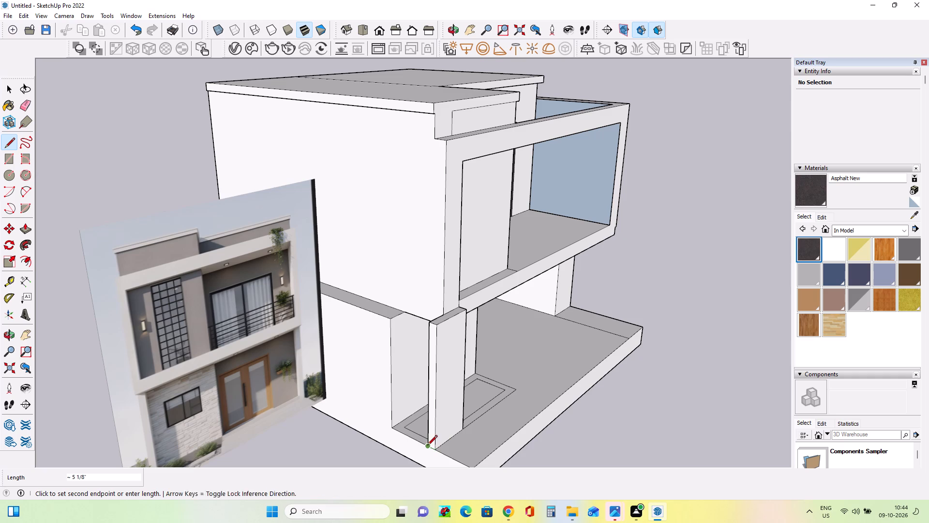
{"action": "key", "text": "space"}
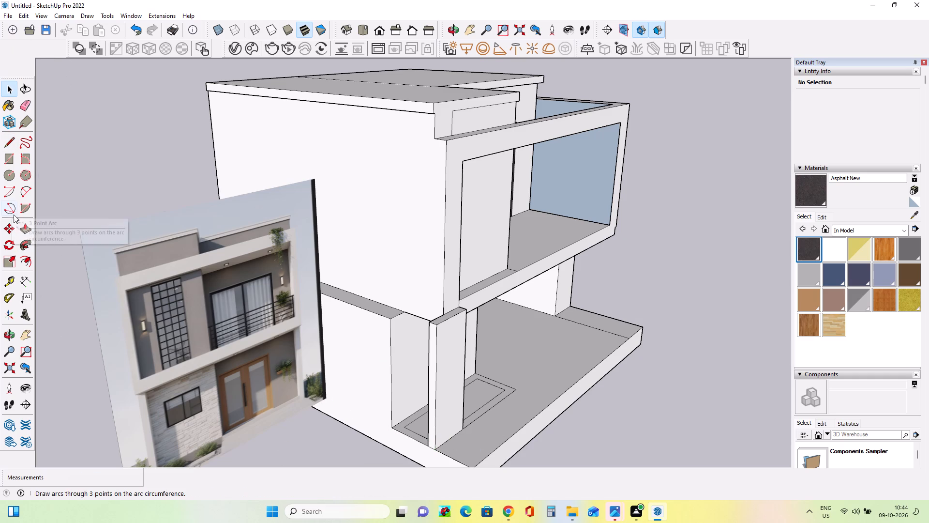
Push the ground-floor front pillar's outer side face inward about 1' 3/16" to narrow the pillar.
{"action": "left_click", "coordinate": [28, 232]}
{"action": "left_click", "coordinate": [434, 365]}
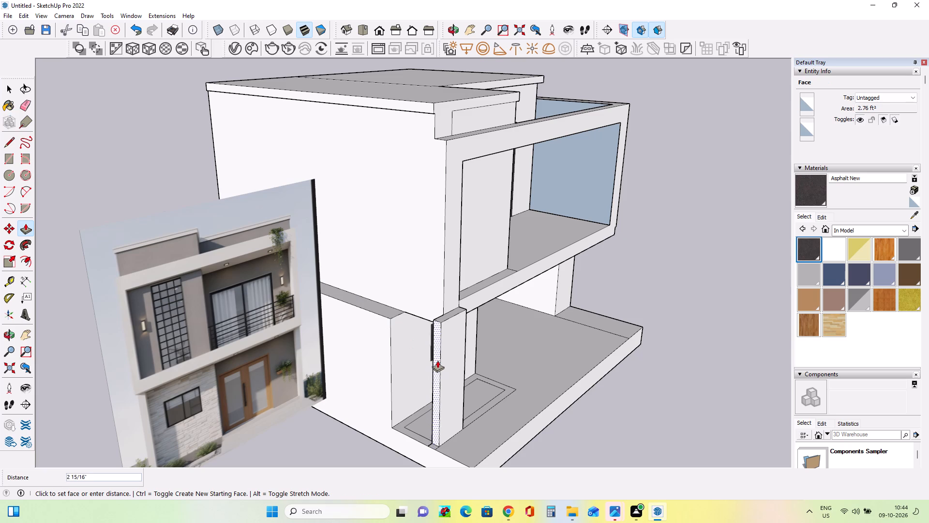
{"action": "left_click", "coordinate": [450, 353]}
Lower the top face of the narrowed ground-floor pillar 7 3/8" towards the underside of the upper floor.
{"action": "middle_click_drag", "start_coordinate": [511, 308], "coordinate": [515, 344]}
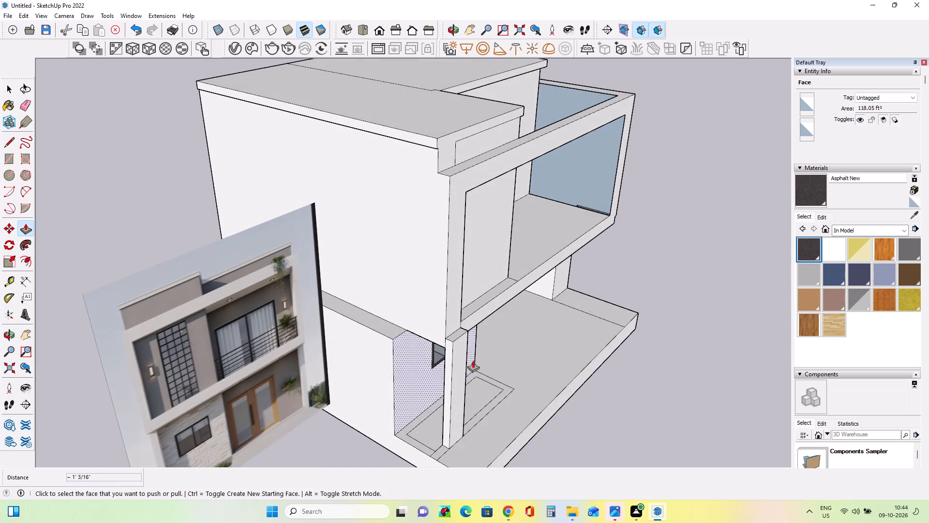
{"action": "scroll", "coordinate": [435, 354], "scroll_direction": "up", "scroll_amount": 3}
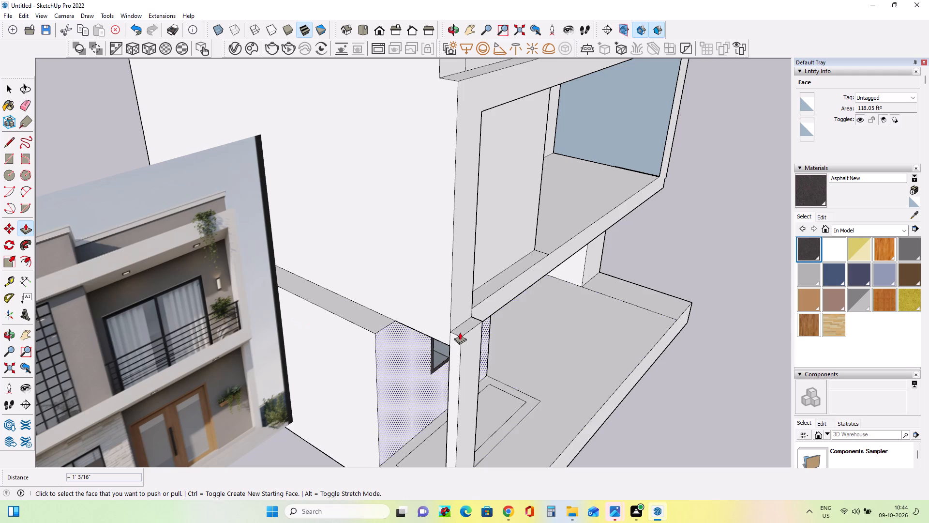
{"action": "middle_click_drag", "start_coordinate": [459, 331], "coordinate": [509, 363]}
{"action": "scroll", "coordinate": [498, 403], "scroll_direction": "down", "scroll_amount": 3}
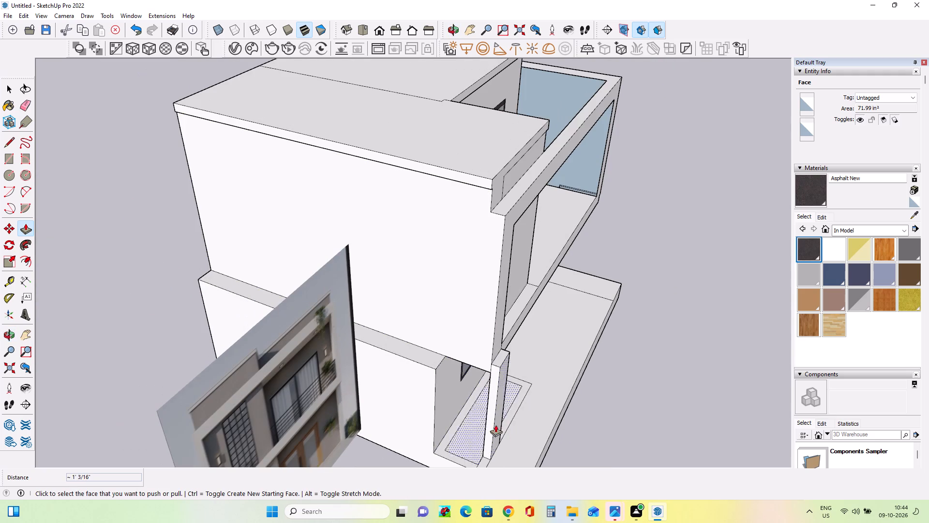
{"action": "middle_click_drag", "start_coordinate": [503, 437], "coordinate": [425, 387]}
{"action": "middle_click_drag", "start_coordinate": [476, 411], "coordinate": [444, 411]}
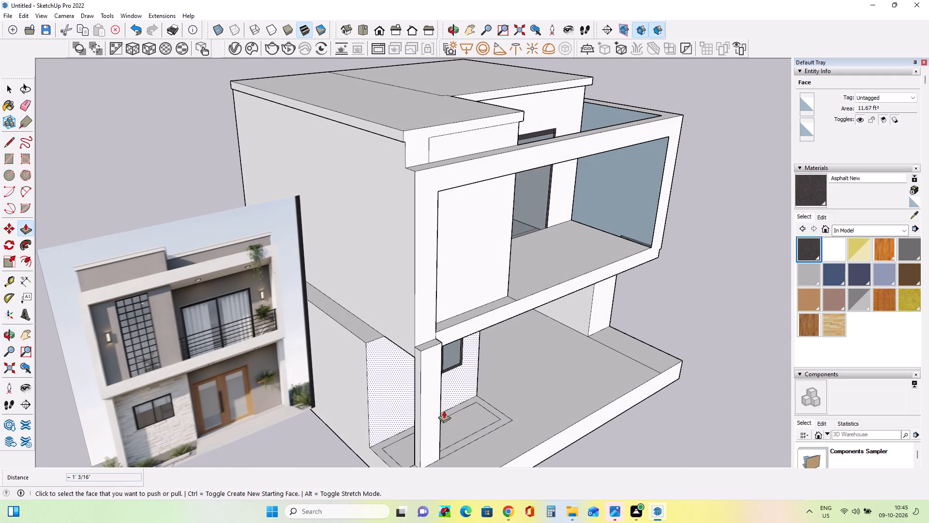
{"action": "middle_click_drag", "start_coordinate": [429, 415], "coordinate": [427, 408]}
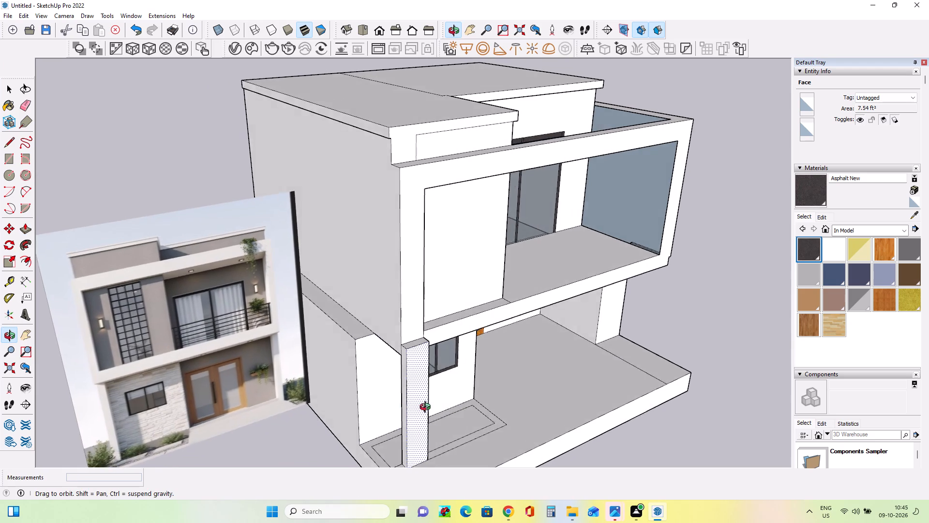
{"action": "middle_click_drag", "start_coordinate": [427, 408], "coordinate": [449, 397]}
{"action": "middle_click_drag", "start_coordinate": [464, 374], "coordinate": [375, 390]}
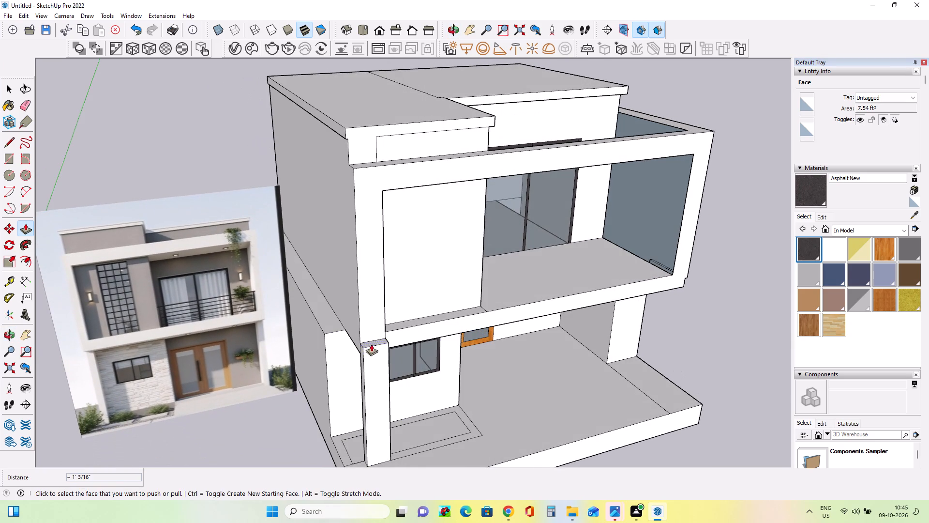
{"action": "left_click", "coordinate": [372, 341]}
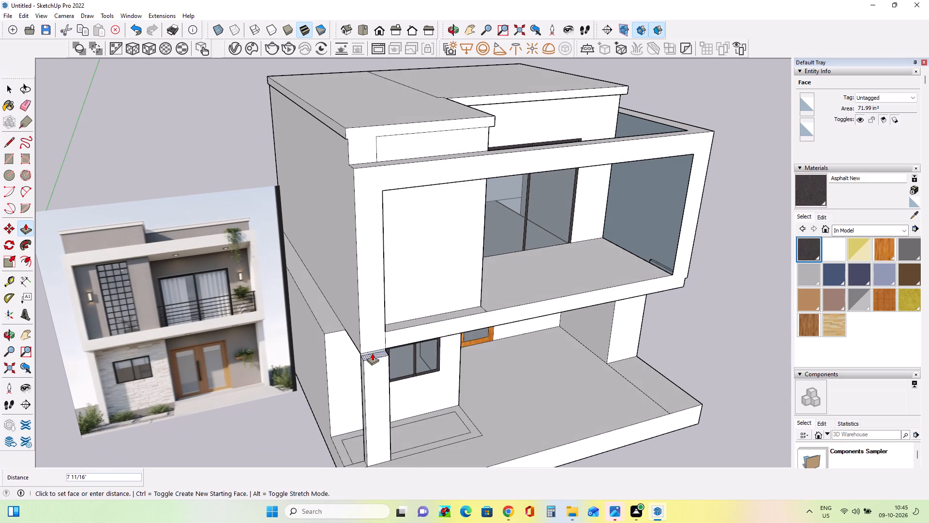
{"action": "left_click", "coordinate": [372, 353]}
Examine from the side how the ground-floor pillar meets the upper floor and lines up with the side wall.
{"action": "middle_click_drag", "start_coordinate": [382, 369], "coordinate": [540, 360]}
{"action": "scroll", "coordinate": [465, 352], "scroll_direction": "up", "scroll_amount": 3}
{"action": "middle_click_drag", "start_coordinate": [459, 355], "coordinate": [532, 347]}
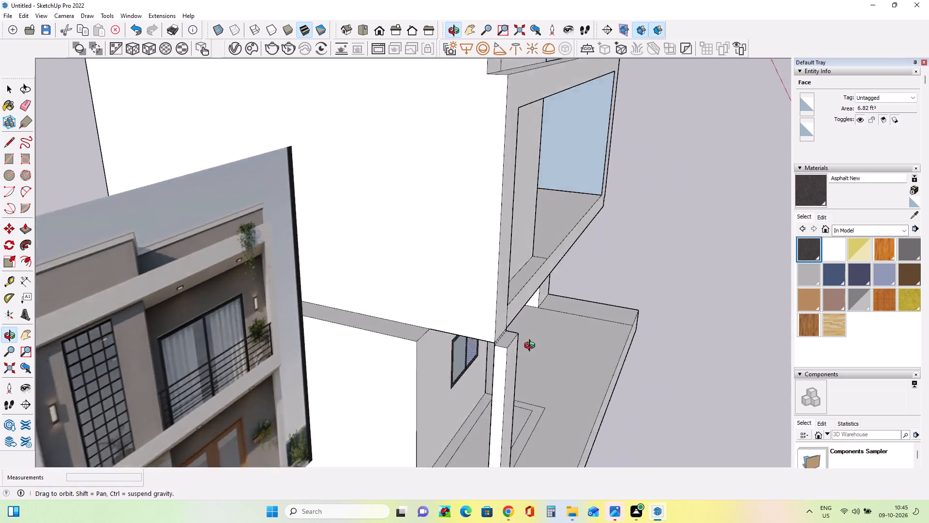
{"action": "middle_click_drag", "start_coordinate": [532, 347], "coordinate": [577, 336]}
{"action": "scroll", "coordinate": [572, 310], "scroll_direction": "up", "scroll_amount": 4}
{"action": "middle_click_drag", "start_coordinate": [601, 324], "coordinate": [562, 340]}
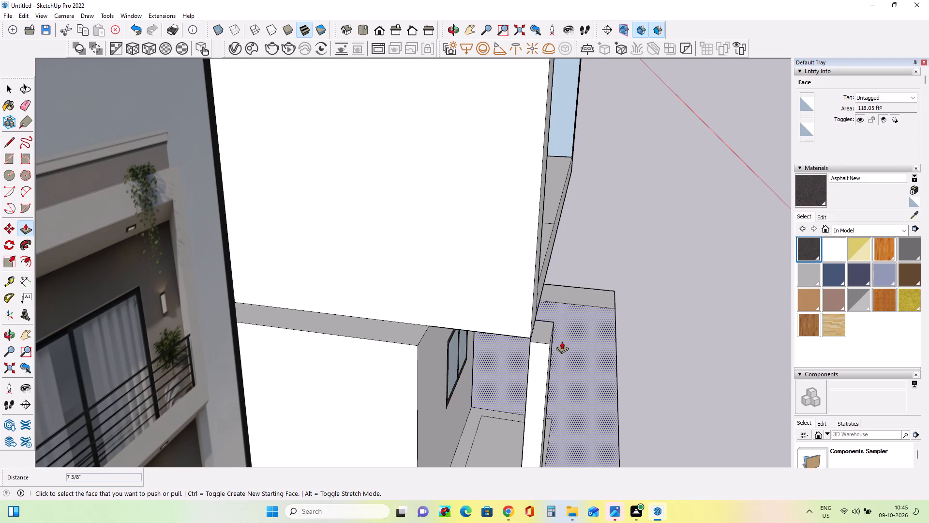
{"action": "middle_click_drag", "start_coordinate": [524, 362], "coordinate": [605, 356]}
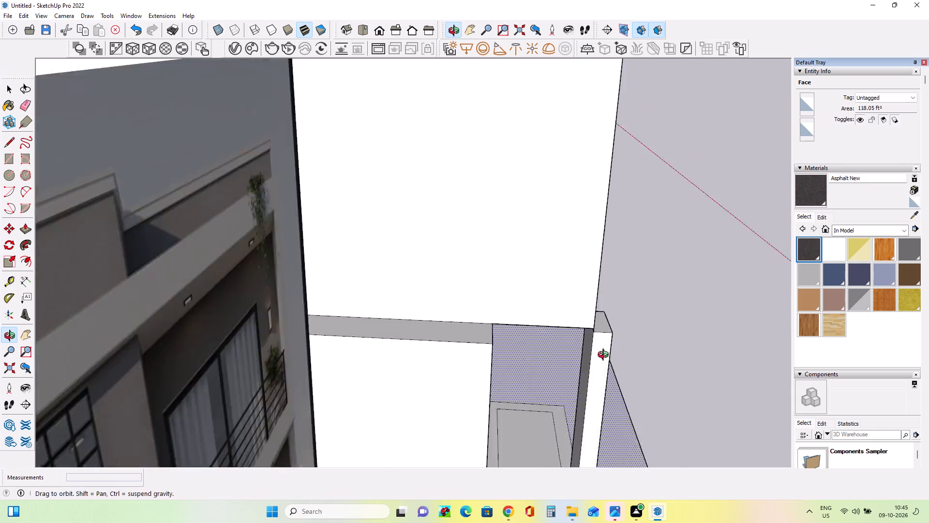
{"action": "middle_click_drag", "start_coordinate": [605, 356], "coordinate": [637, 335]}
{"action": "middle_click_drag", "start_coordinate": [681, 357], "coordinate": [482, 316]}
{"action": "scroll", "coordinate": [507, 334], "scroll_direction": "down", "scroll_amount": 11}
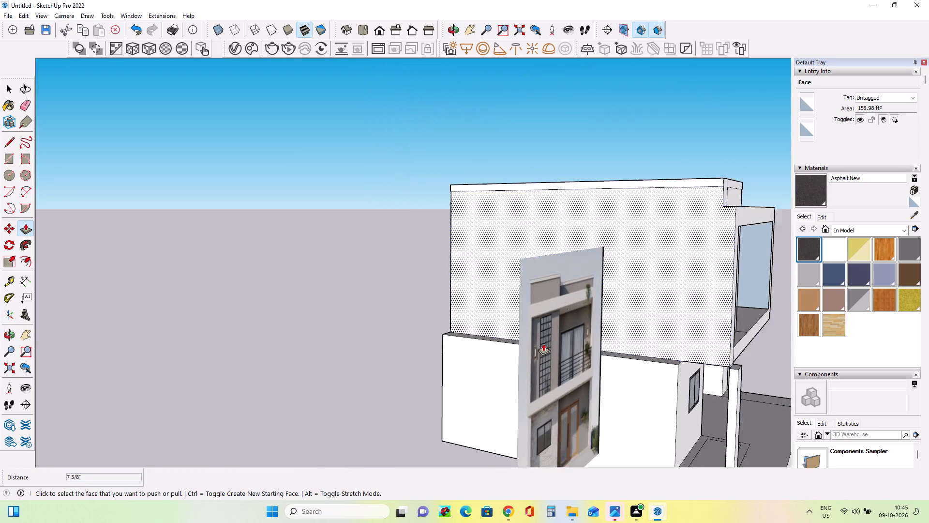
{"action": "scroll", "coordinate": [543, 343], "scroll_direction": "down", "scroll_amount": 5}
{"action": "scroll", "coordinate": [659, 412], "scroll_direction": "up", "scroll_amount": 9}
{"action": "middle_click_drag", "start_coordinate": [640, 426], "coordinate": [695, 451]}
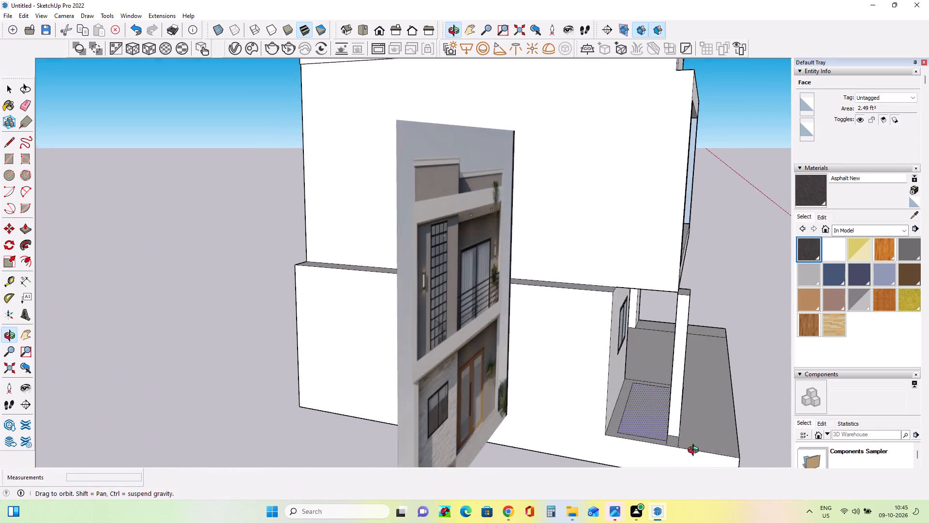
{"action": "middle_click_drag", "start_coordinate": [695, 451], "coordinate": [696, 450]}
{"action": "scroll", "coordinate": [663, 402], "scroll_direction": "up", "scroll_amount": 8}
{"action": "middle_click_drag", "start_coordinate": [686, 420], "coordinate": [714, 426]}
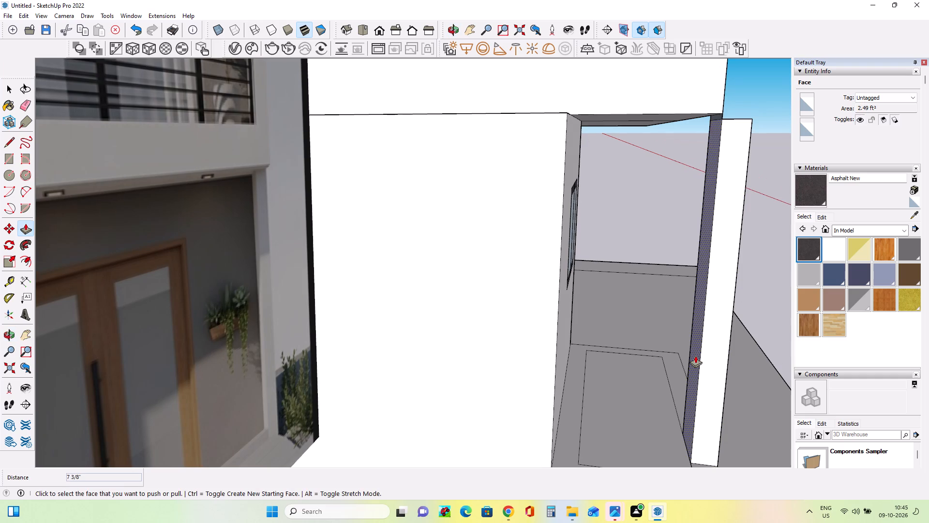
Extend the ground-floor front pillar's back face 2 11/16" towards the house wall.
{"action": "left_click", "coordinate": [695, 355]}
{"action": "left_click", "coordinate": [647, 374]}
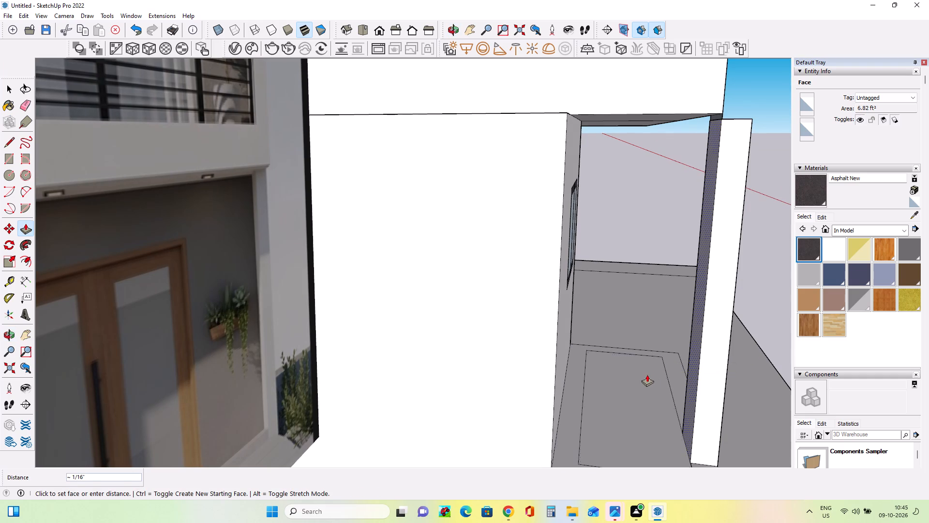
{"action": "left_click", "coordinate": [692, 378]}
{"action": "left_click", "coordinate": [679, 381]}
Push the ground-floor pillar's front face back about 5 1/8" to line up with the front of the upper frame.
{"action": "middle_click_drag", "start_coordinate": [724, 363], "coordinate": [674, 361]}
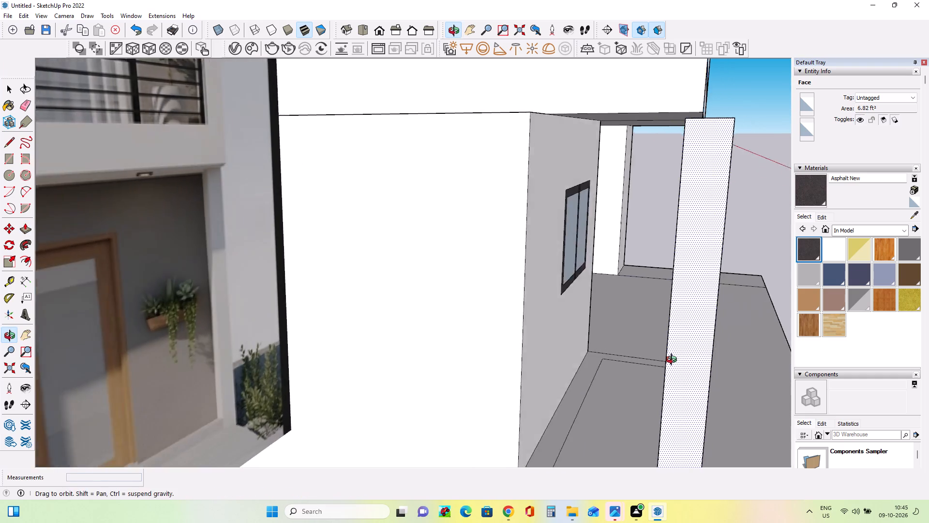
{"action": "middle_click_drag", "start_coordinate": [674, 361], "coordinate": [666, 353]}
{"action": "scroll", "coordinate": [621, 335], "scroll_direction": "down", "scroll_amount": 6}
{"action": "middle_click_drag", "start_coordinate": [697, 347], "coordinate": [562, 379]}
{"action": "scroll", "coordinate": [495, 285], "scroll_direction": "up", "scroll_amount": 2}
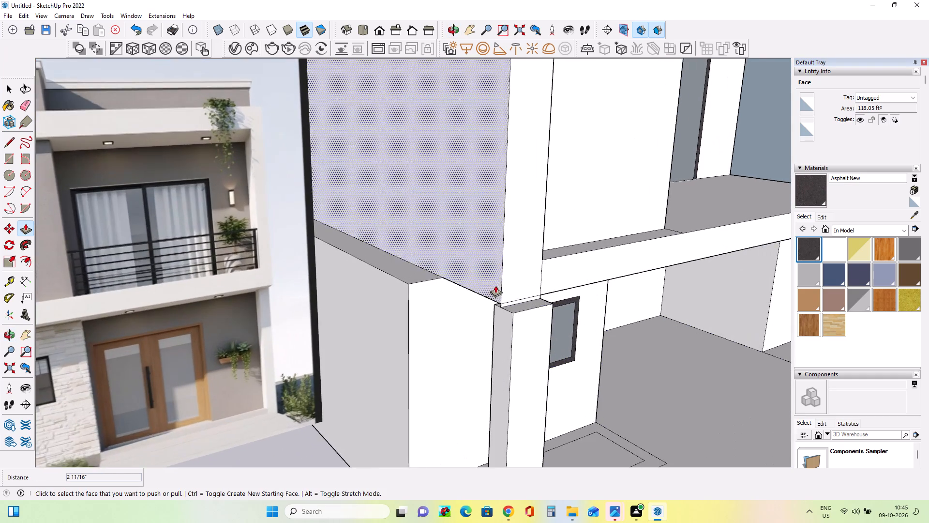
{"action": "scroll", "coordinate": [495, 285], "scroll_direction": "up", "scroll_amount": 4}
{"action": "left_click", "coordinate": [525, 322]}
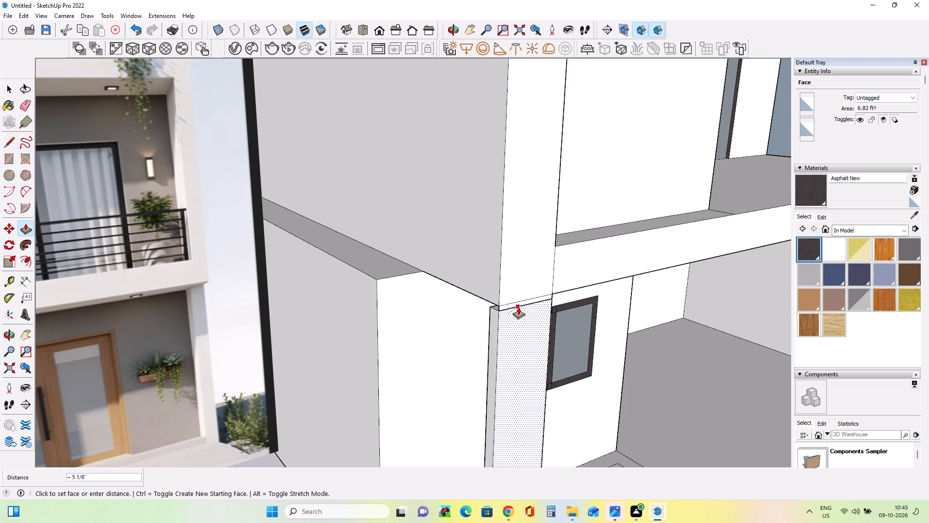
{"action": "left_click", "coordinate": [518, 307]}
Raise the top face of the ground-floor pillar 1" towards the underside of the upper floor.
{"action": "scroll", "coordinate": [507, 305], "scroll_direction": "up", "scroll_amount": 4}
{"action": "scroll", "coordinate": [468, 324], "scroll_direction": "up", "scroll_amount": 4}
{"action": "middle_click_drag", "start_coordinate": [485, 331], "coordinate": [550, 366]}
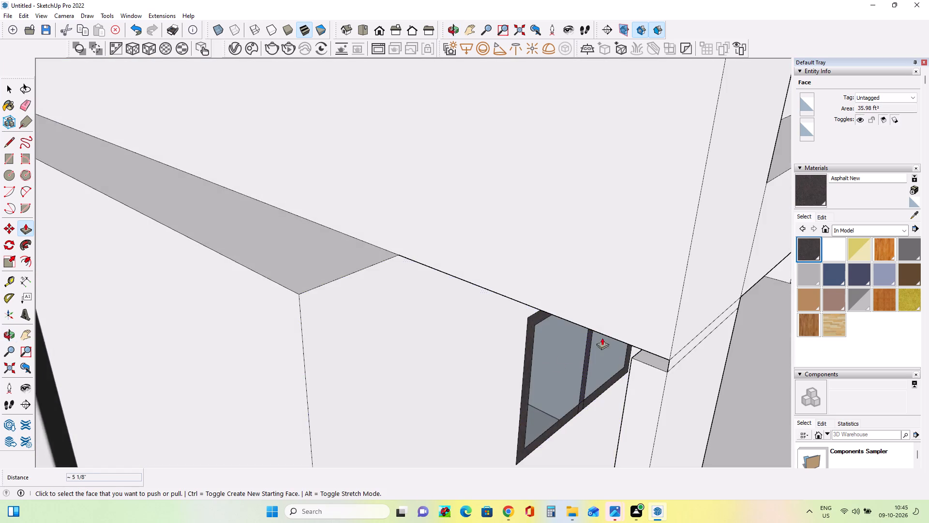
{"action": "scroll", "coordinate": [648, 345], "scroll_direction": "up", "scroll_amount": 4}
{"action": "left_click", "coordinate": [648, 358]}
{"action": "left_click", "coordinate": [659, 343]}
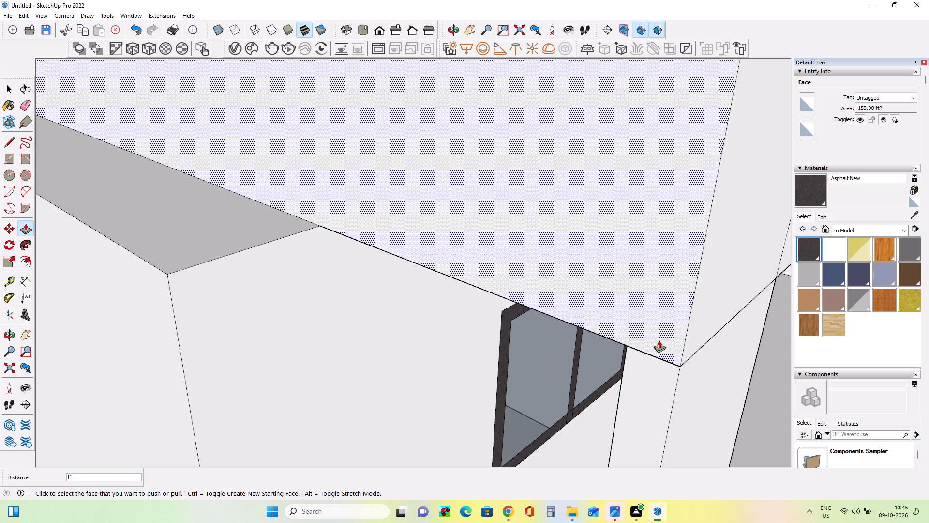
Adjust the pillar's outer side face by 3/16" to sit flush with the upper floor's side face.
{"action": "left_click", "coordinate": [649, 359]}
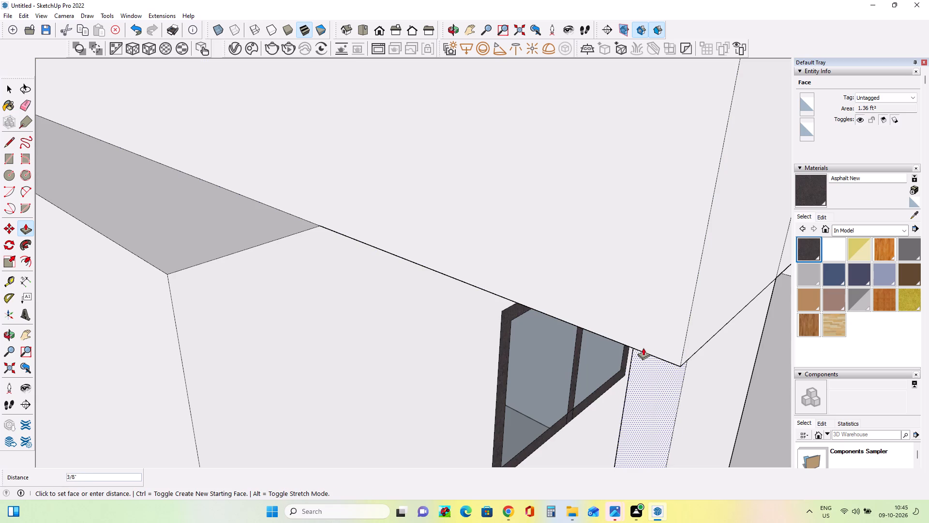
{"action": "left_click", "coordinate": [630, 333]}
{"action": "scroll", "coordinate": [685, 367], "scroll_direction": "up", "scroll_amount": 2}
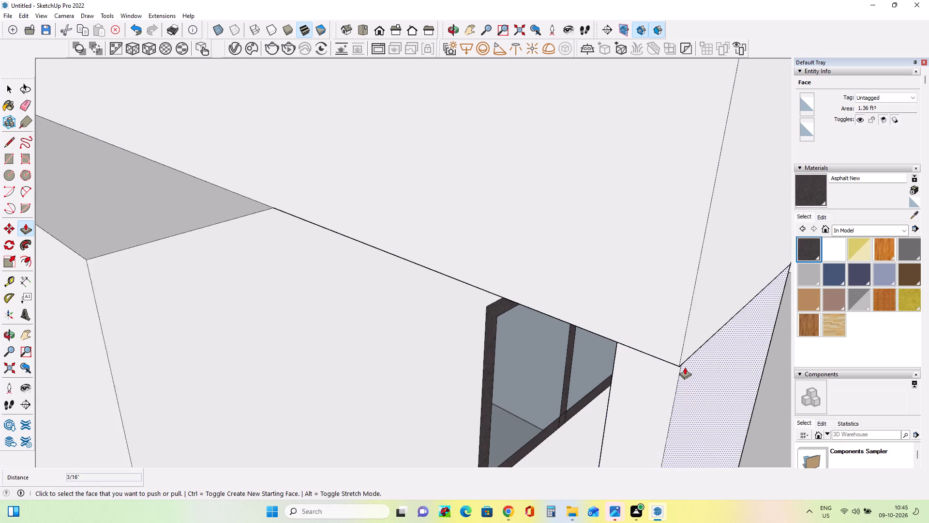
{"action": "scroll", "coordinate": [685, 367], "scroll_direction": "up", "scroll_amount": 8}
{"action": "middle_click_drag", "start_coordinate": [650, 375], "coordinate": [538, 334]}
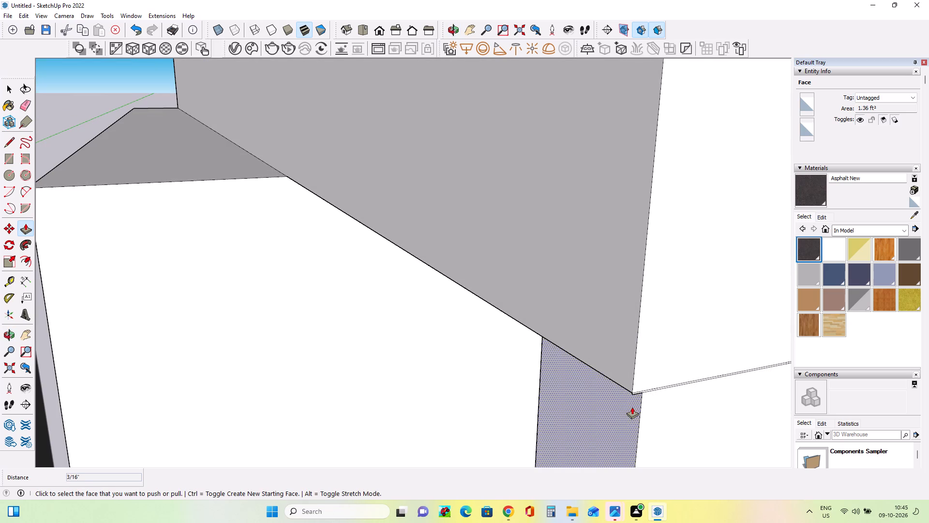
{"action": "left_click", "coordinate": [632, 407]}
{"action": "left_click", "coordinate": [629, 386]}
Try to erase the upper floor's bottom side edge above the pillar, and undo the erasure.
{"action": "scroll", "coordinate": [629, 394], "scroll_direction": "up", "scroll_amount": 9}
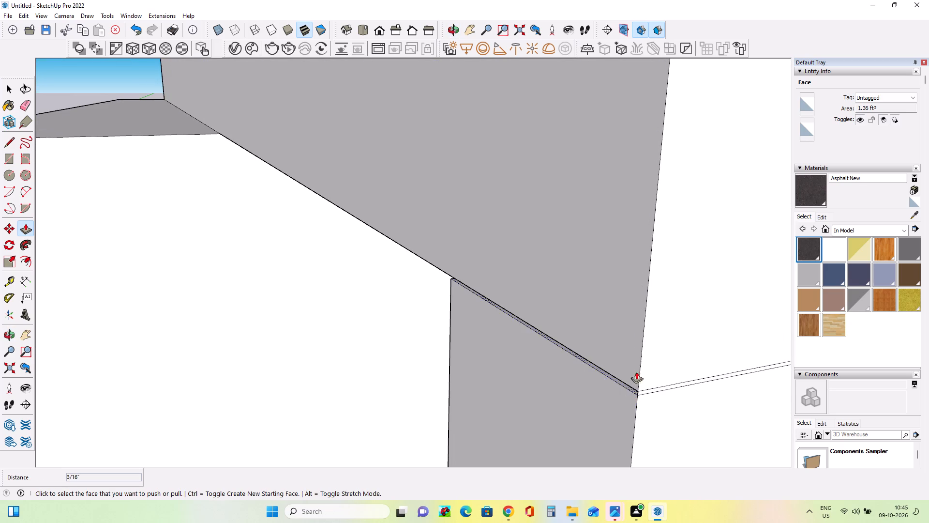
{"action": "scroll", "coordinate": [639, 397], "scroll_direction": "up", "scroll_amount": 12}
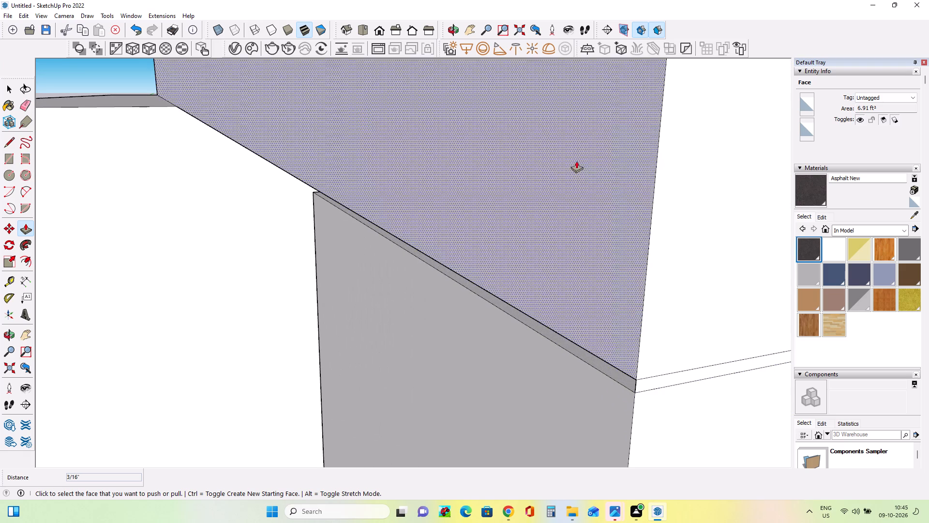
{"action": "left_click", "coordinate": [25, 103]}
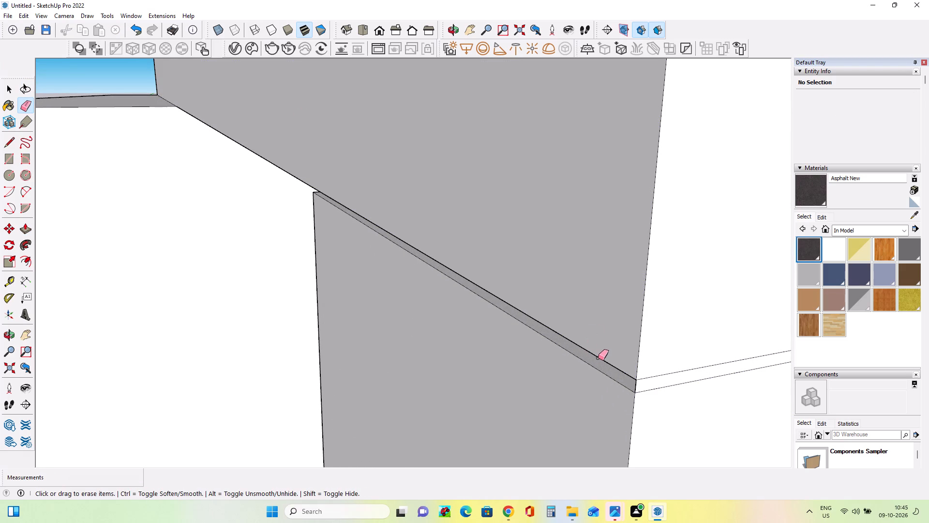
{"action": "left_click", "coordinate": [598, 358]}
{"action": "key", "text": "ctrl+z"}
Pull the narrow top face of the pillar up 1/16" to close the gap beneath the upper floor.
{"action": "middle_click_drag", "start_coordinate": [586, 377], "coordinate": [515, 413]}
{"action": "scroll", "coordinate": [642, 426], "scroll_direction": "up", "scroll_amount": 1}
{"action": "middle_click_drag", "start_coordinate": [643, 426], "coordinate": [614, 444]}
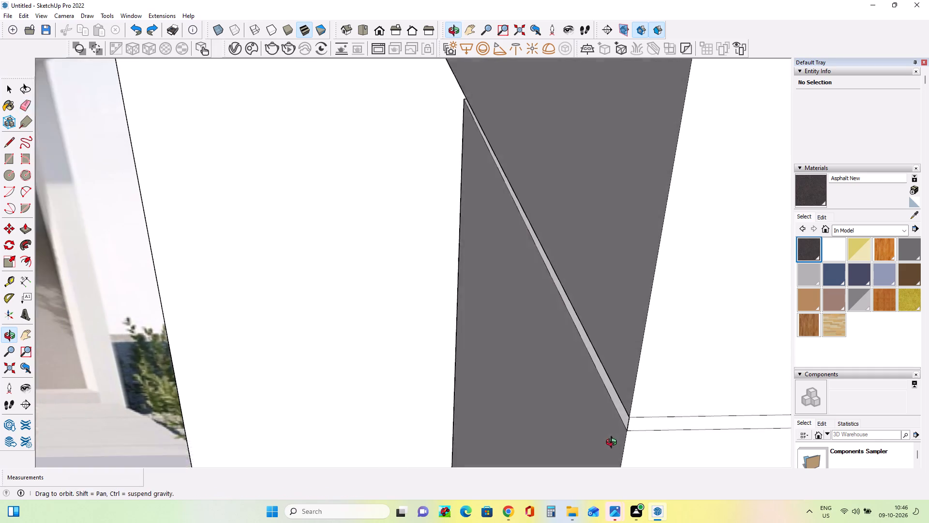
{"action": "middle_click_drag", "start_coordinate": [614, 444], "coordinate": [604, 448]}
{"action": "scroll", "coordinate": [619, 410], "scroll_direction": "up", "scroll_amount": 7}
{"action": "middle_click_drag", "start_coordinate": [619, 436], "coordinate": [643, 446]}
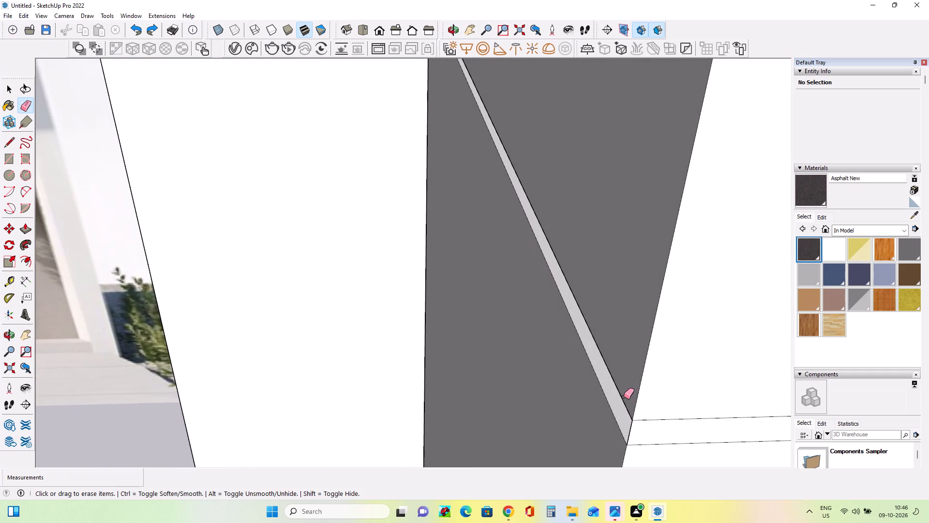
{"action": "left_click", "coordinate": [23, 229]}
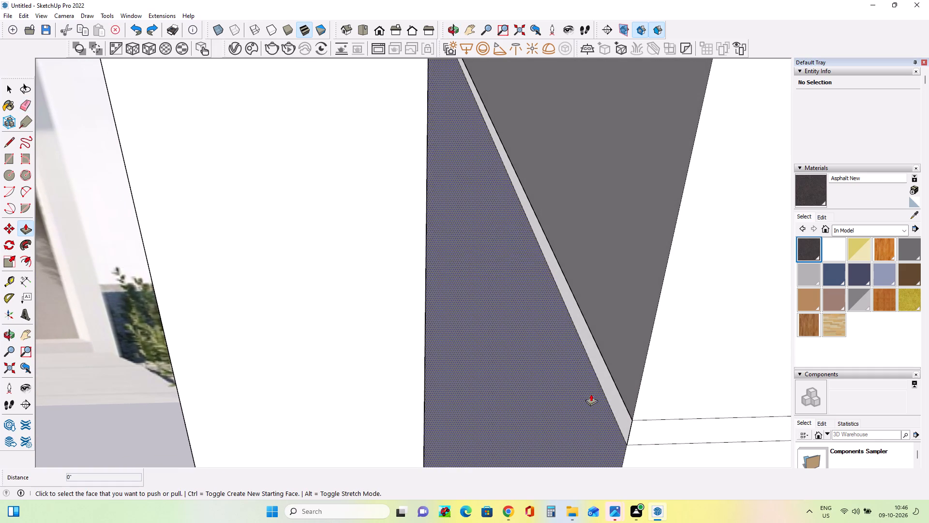
{"action": "left_click", "coordinate": [614, 394]}
{"action": "left_click", "coordinate": [620, 376]}
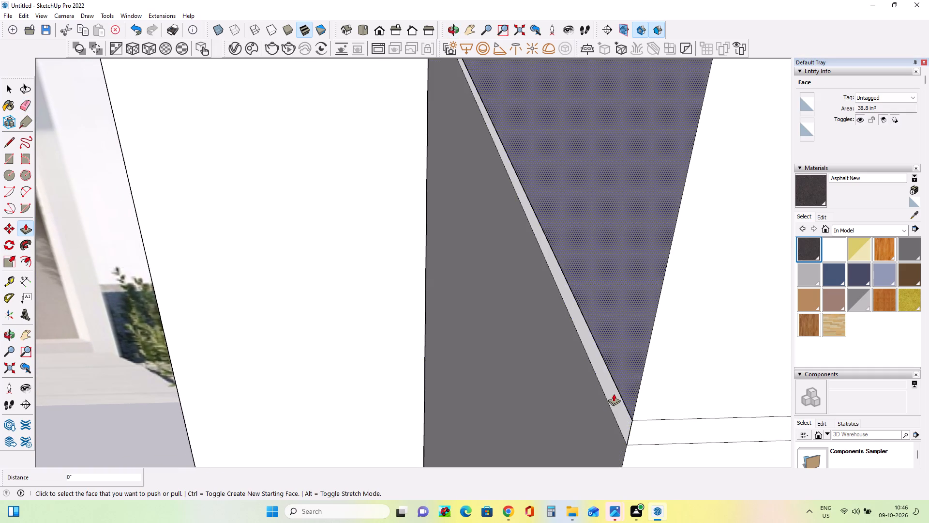
{"action": "left_click", "coordinate": [615, 411]}
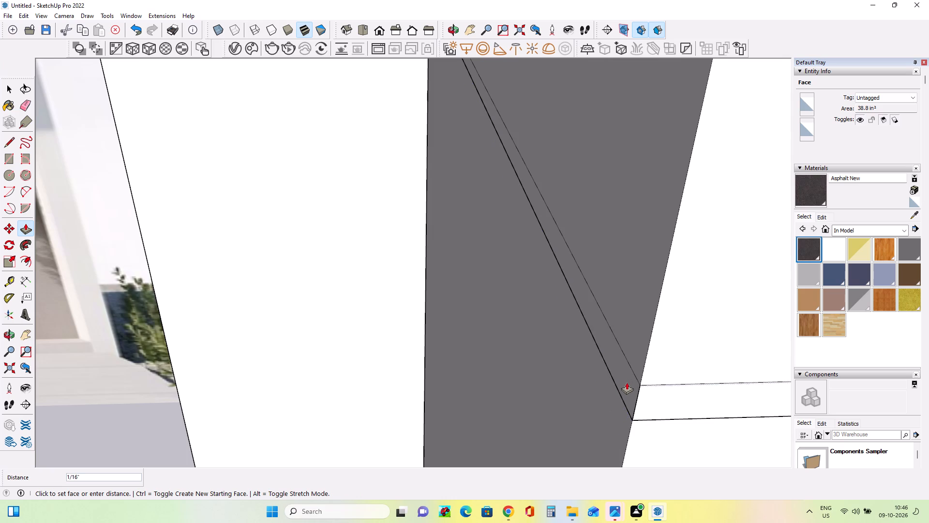
{"action": "left_click", "coordinate": [633, 384]}
Erase the two seam lines on both the side and front faces where the pillar joins the upper frame.
{"action": "scroll", "coordinate": [572, 385], "scroll_direction": "down", "scroll_amount": 4}
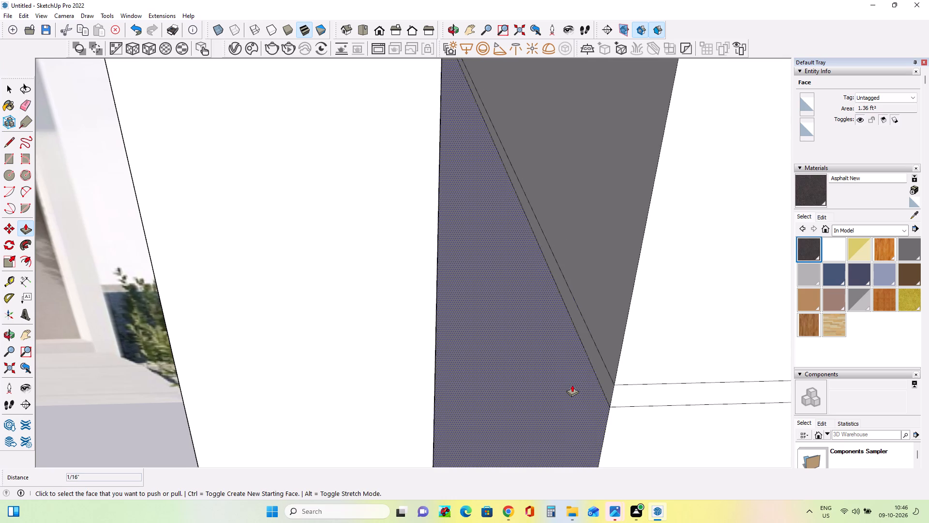
{"action": "scroll", "coordinate": [572, 385], "scroll_direction": "down", "scroll_amount": 4}
{"action": "middle_click_drag", "start_coordinate": [585, 385], "coordinate": [666, 379]}
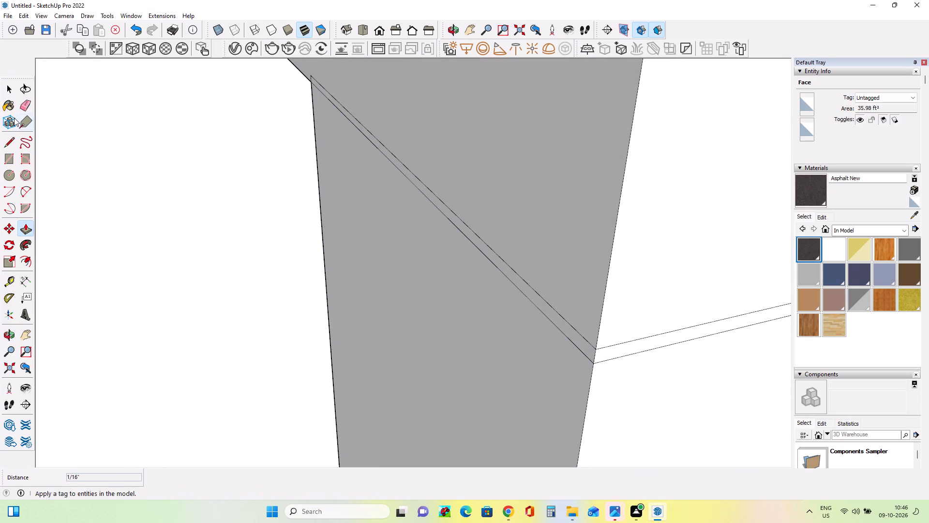
{"action": "left_click", "coordinate": [25, 105]}
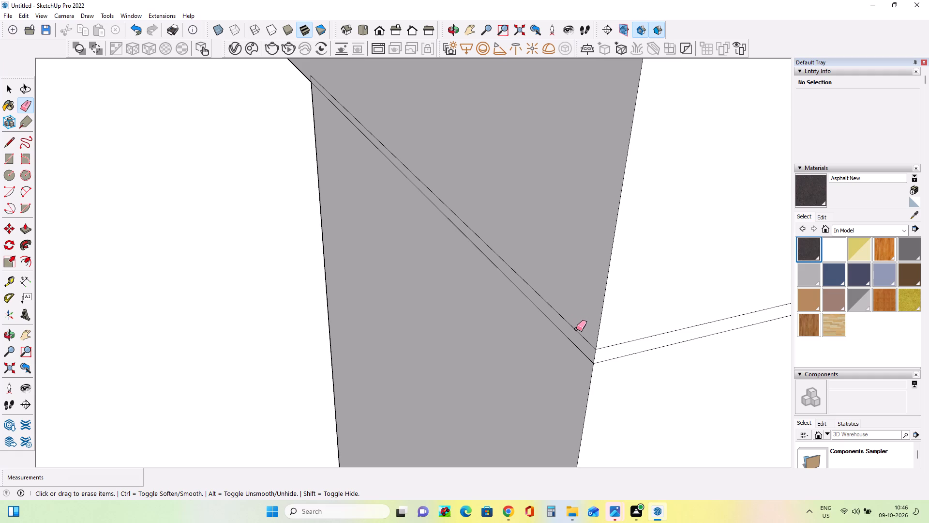
{"action": "left_click", "coordinate": [576, 330]}
{"action": "left_click", "coordinate": [572, 341]}
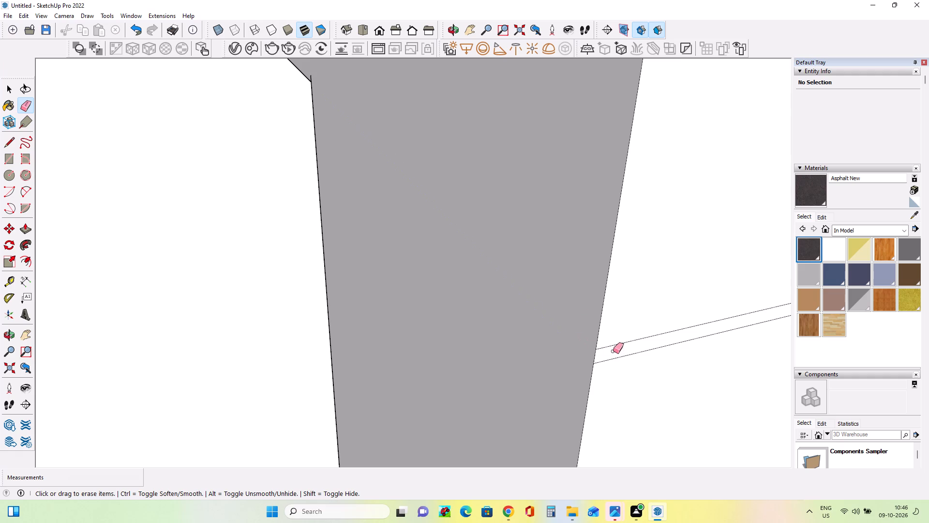
{"action": "left_click", "coordinate": [613, 344]}
{"action": "left_click", "coordinate": [613, 358]}
Erase the short vertical edge between the upper frame's inner bottom corner and the pillar's inner top corner.
{"action": "scroll", "coordinate": [547, 335], "scroll_direction": "down", "scroll_amount": 8}
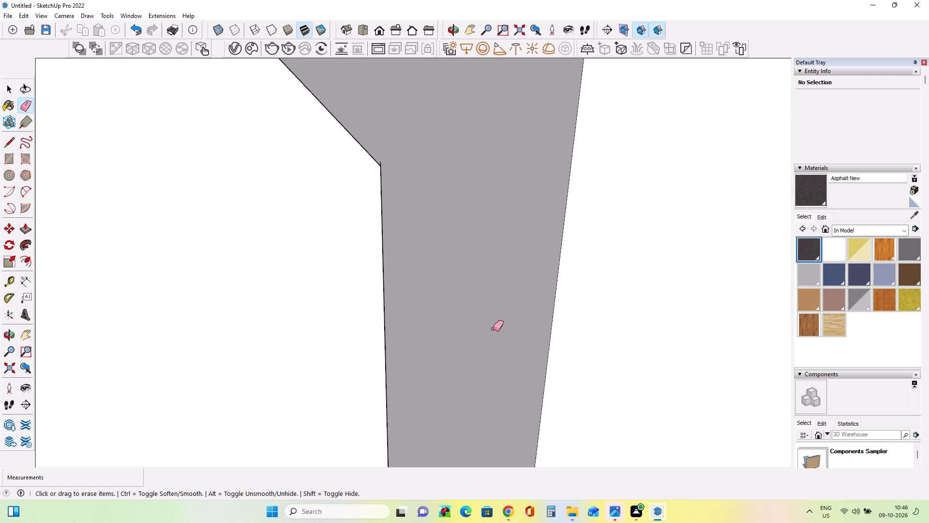
{"action": "scroll", "coordinate": [493, 329], "scroll_direction": "down", "scroll_amount": 20}
{"action": "scroll", "coordinate": [493, 329], "scroll_direction": "down", "scroll_amount": 11}
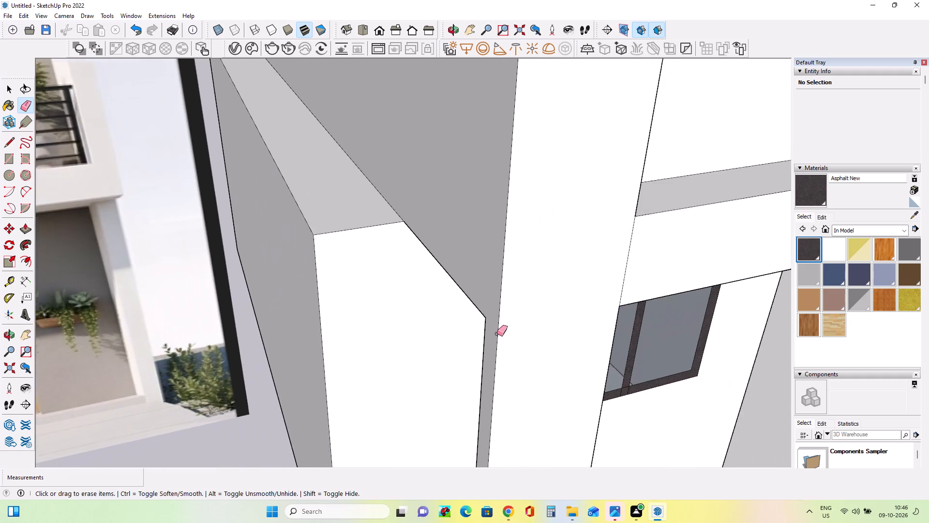
{"action": "scroll", "coordinate": [497, 334], "scroll_direction": "down", "scroll_amount": 10}
{"action": "middle_click_drag", "start_coordinate": [732, 330], "coordinate": [580, 289]}
{"action": "scroll", "coordinate": [582, 295], "scroll_direction": "down", "scroll_amount": 4}
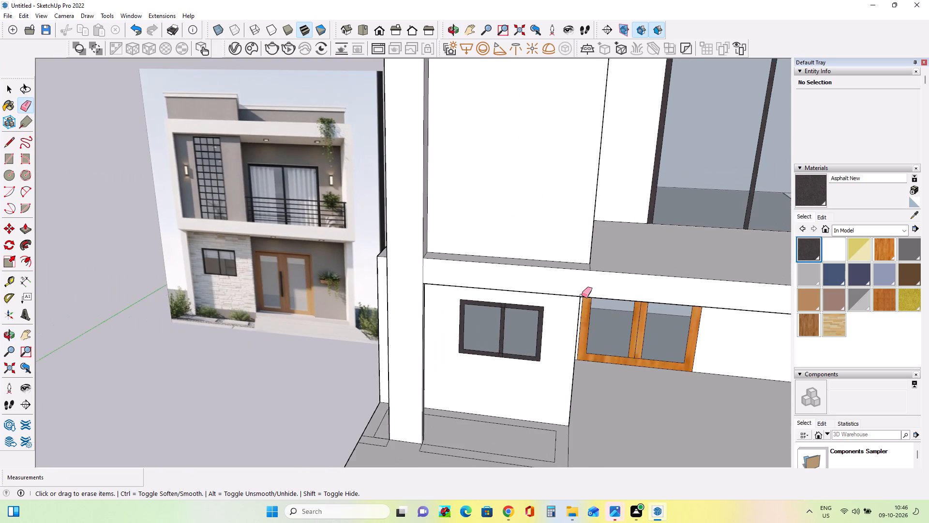
{"action": "scroll", "coordinate": [582, 295], "scroll_direction": "down", "scroll_amount": 4}
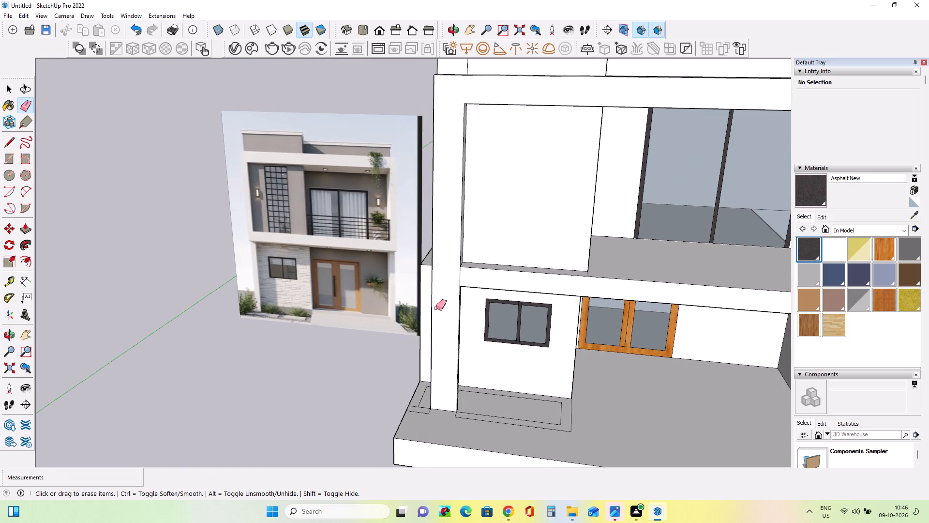
{"action": "middle_click_drag", "start_coordinate": [454, 302], "coordinate": [447, 309]}
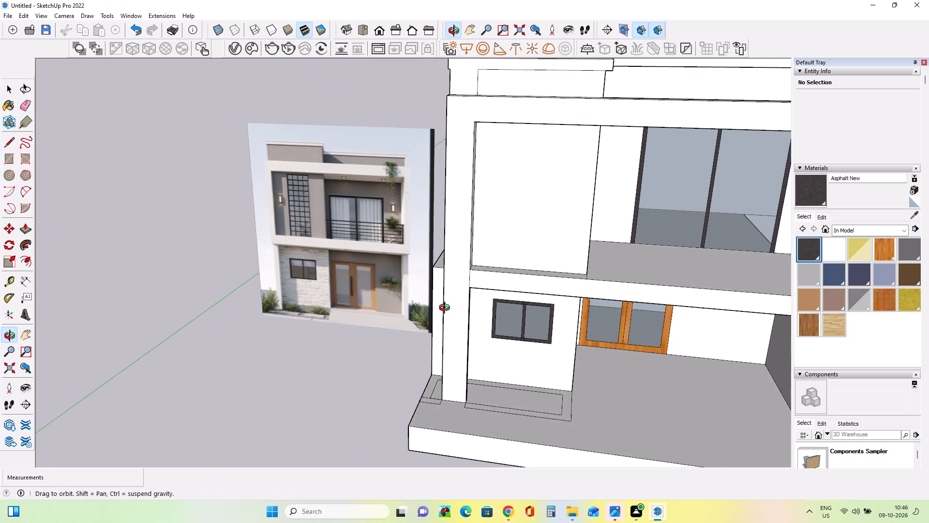
{"action": "middle_click_drag", "start_coordinate": [447, 309], "coordinate": [441, 314]}
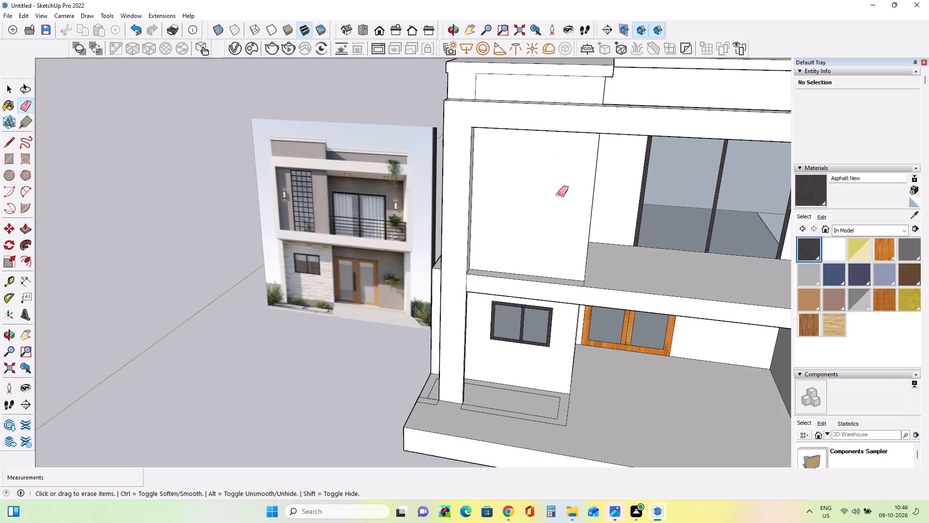
{"action": "middle_click_drag", "start_coordinate": [503, 258], "coordinate": [481, 291]}
{"action": "scroll", "coordinate": [471, 288], "scroll_direction": "up", "scroll_amount": 4}
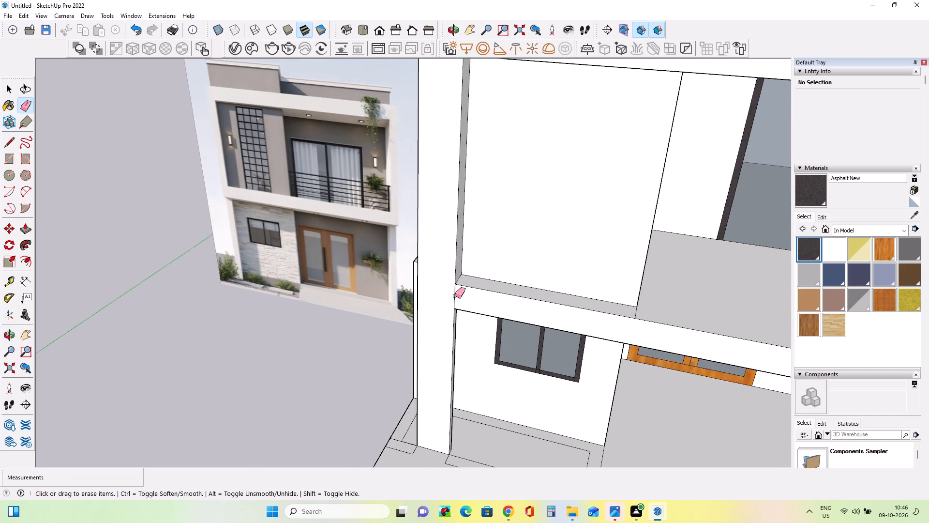
{"action": "left_click", "coordinate": [455, 296]}
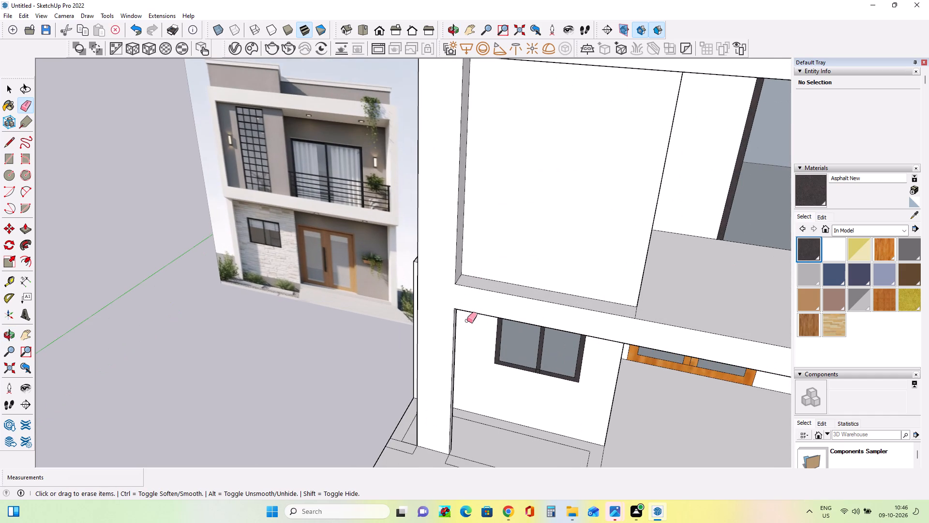
Draw a line about 1' 2" long across the pillar's front face, level with the underside of the upper frame.
{"action": "middle_click_drag", "start_coordinate": [477, 319], "coordinate": [502, 297]}
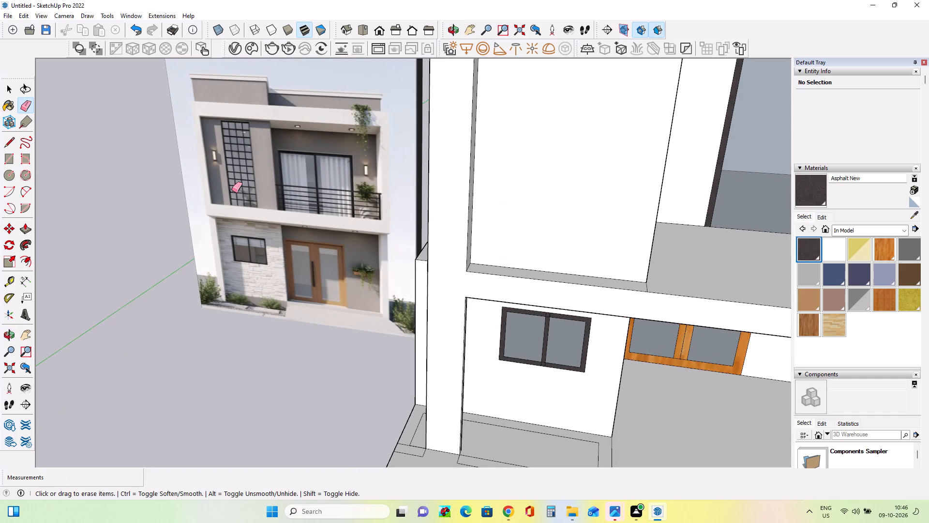
{"action": "left_click", "coordinate": [7, 142]}
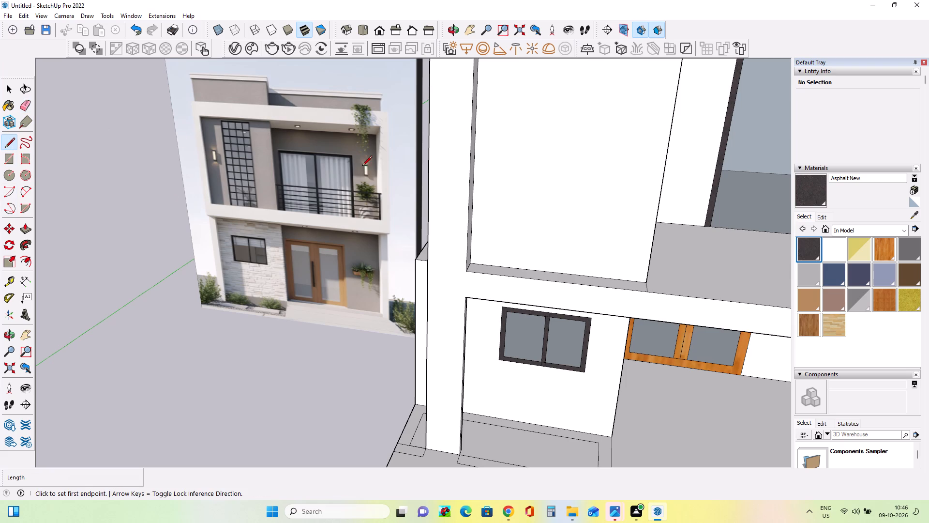
{"action": "left_click", "coordinate": [464, 300]}
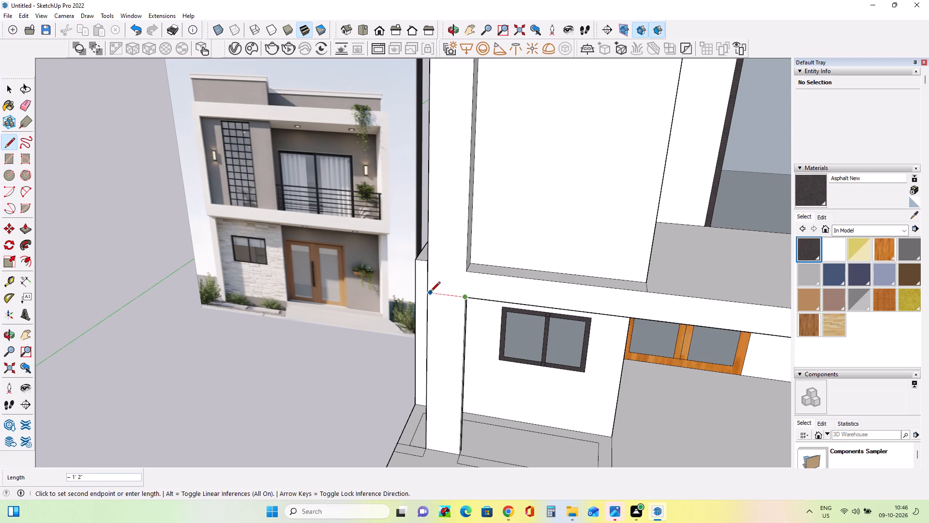
{"action": "left_click", "coordinate": [429, 293]}
{"action": "middle_click_drag", "start_coordinate": [559, 307], "coordinate": [398, 275]}
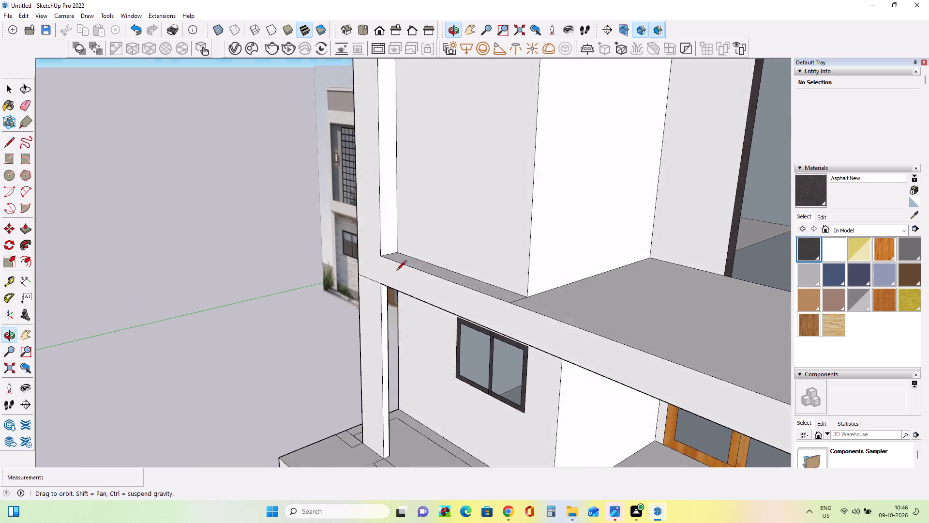
{"action": "scroll", "coordinate": [397, 272], "scroll_direction": "up", "scroll_amount": 4}
{"action": "middle_click_drag", "start_coordinate": [441, 289], "coordinate": [827, 207]}
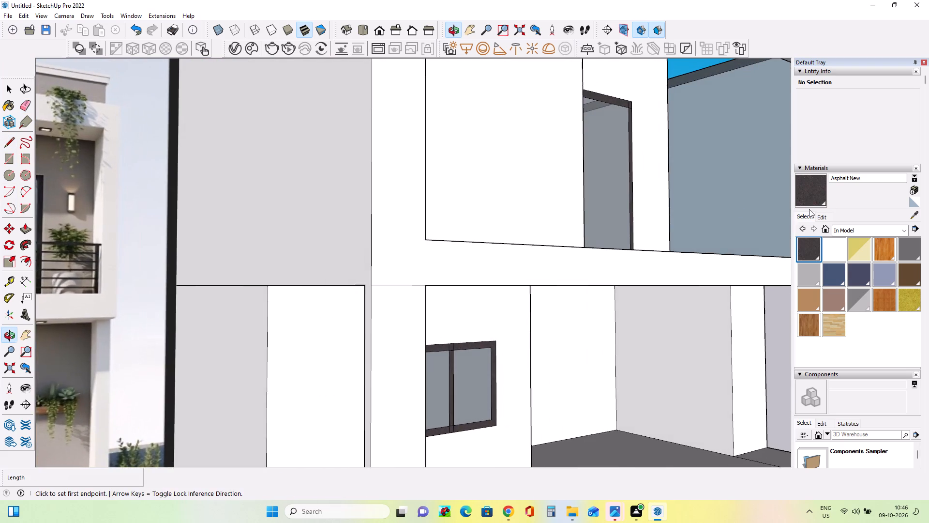
Pull the ground-floor front pillar's narrow rear face out 1 15/16".
{"action": "middle_click_drag", "start_coordinate": [502, 252], "coordinate": [712, 251]}
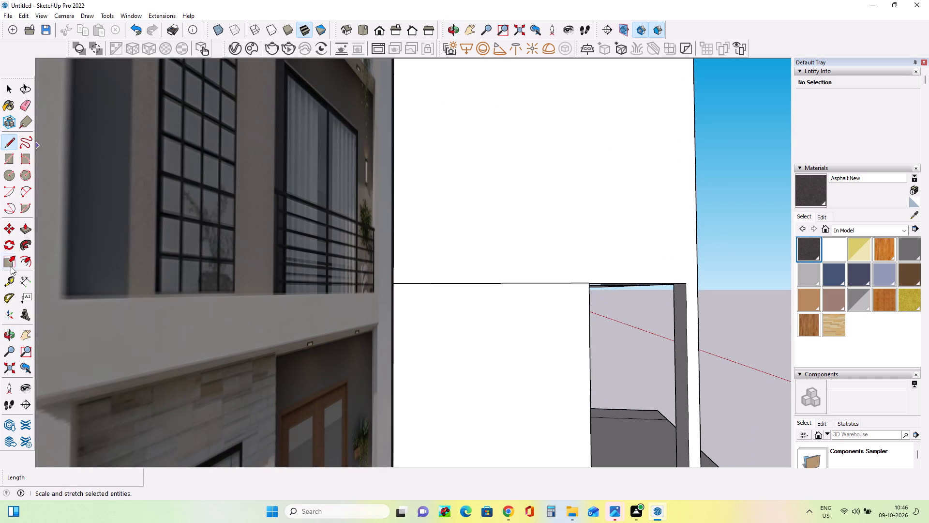
{"action": "left_click", "coordinate": [25, 231]}
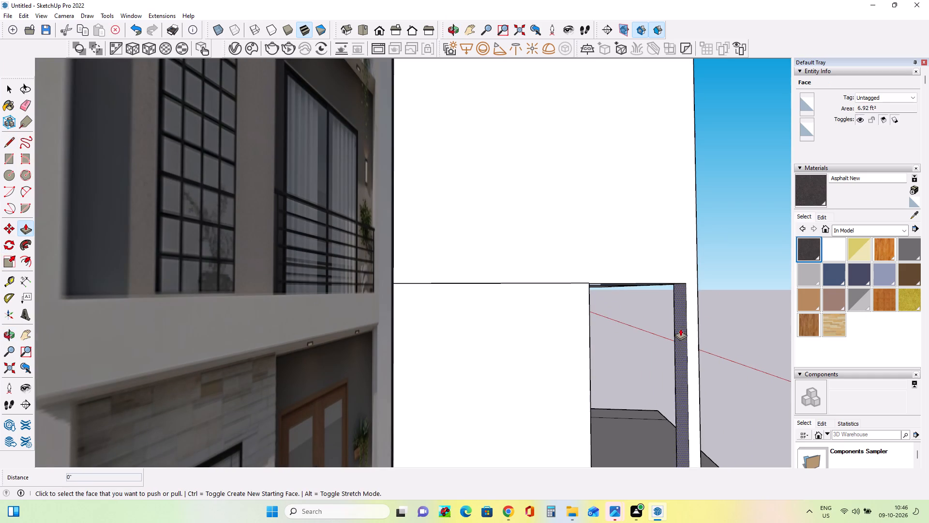
{"action": "left_click", "coordinate": [680, 328]}
{"action": "left_click", "coordinate": [673, 329]}
{"action": "middle_click_drag", "start_coordinate": [753, 315], "coordinate": [618, 320]}
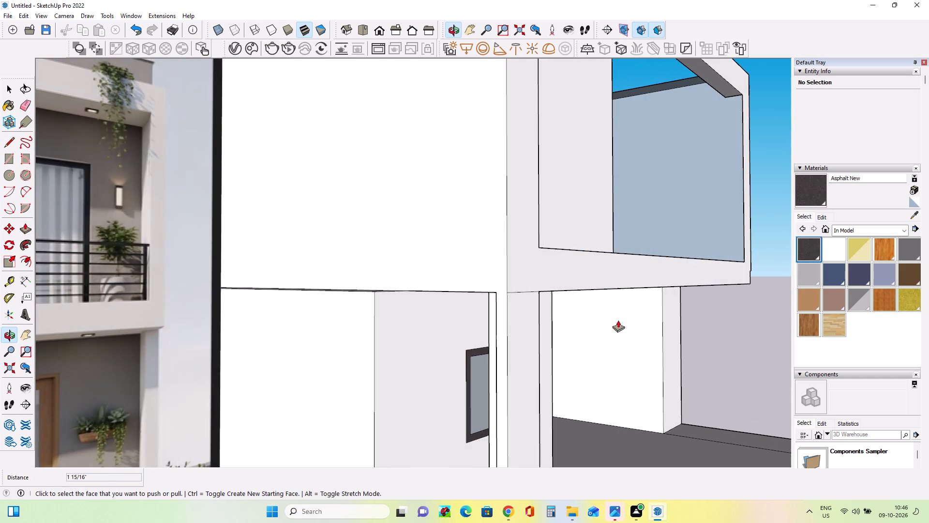
Push/Pull the building's large side wall face, including the pillar's outer side, by 2 1/8".
{"action": "middle_click_drag", "start_coordinate": [518, 327], "coordinate": [566, 340]}
{"action": "scroll", "coordinate": [551, 334], "scroll_direction": "up", "scroll_amount": 7}
{"action": "middle_click_drag", "start_coordinate": [575, 336], "coordinate": [640, 340]}
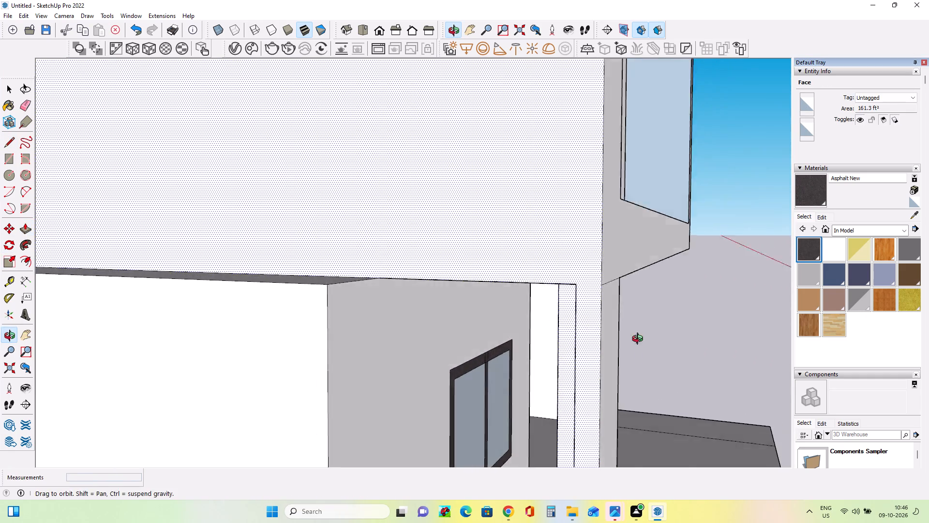
{"action": "middle_click_drag", "start_coordinate": [640, 340], "coordinate": [649, 340]}
{"action": "left_click", "coordinate": [611, 340]}
{"action": "left_click", "coordinate": [620, 339]}
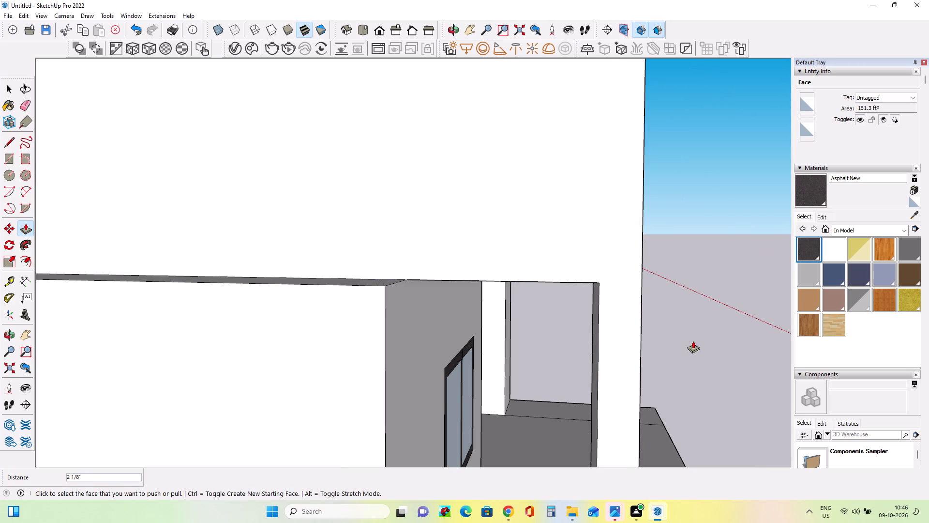
Push the ground-floor pillar's front face back 1 3/4" beneath the upper frame.
{"action": "middle_click_drag", "start_coordinate": [696, 337], "coordinate": [557, 334]}
{"action": "scroll", "coordinate": [558, 329], "scroll_direction": "down", "scroll_amount": 6}
{"action": "left_click", "coordinate": [545, 333]}
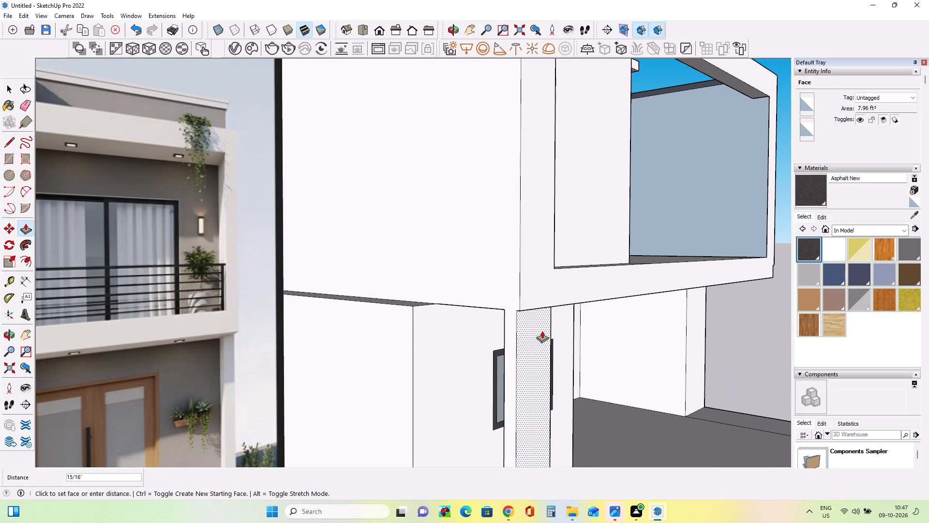
{"action": "left_click", "coordinate": [539, 329]}
{"action": "middle_click_drag", "start_coordinate": [581, 298], "coordinate": [564, 308]}
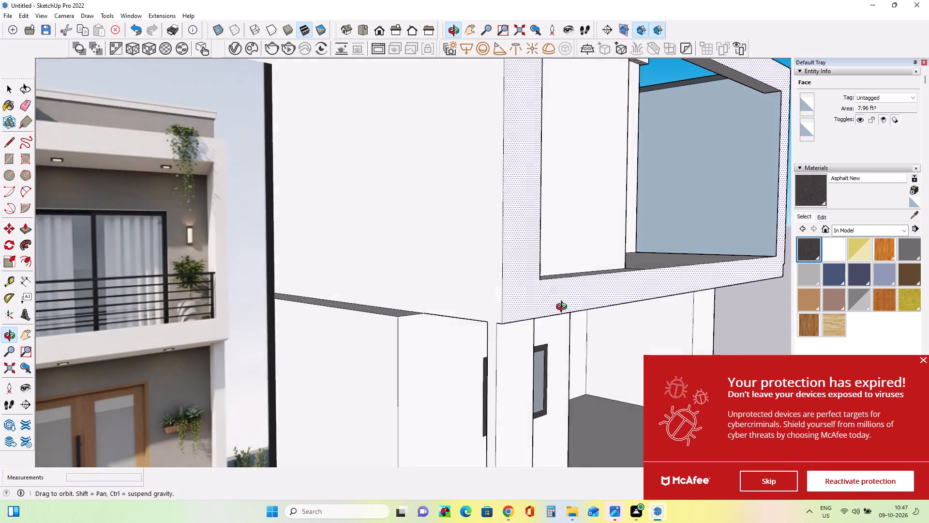
{"action": "middle_click_drag", "start_coordinate": [564, 308], "coordinate": [531, 312]}
{"action": "scroll", "coordinate": [548, 319], "scroll_direction": "down", "scroll_amount": 1}
Dismiss the antivirus subscription pop-up.
{"action": "left_click", "coordinate": [771, 470]}
{"action": "left_click", "coordinate": [776, 472]}
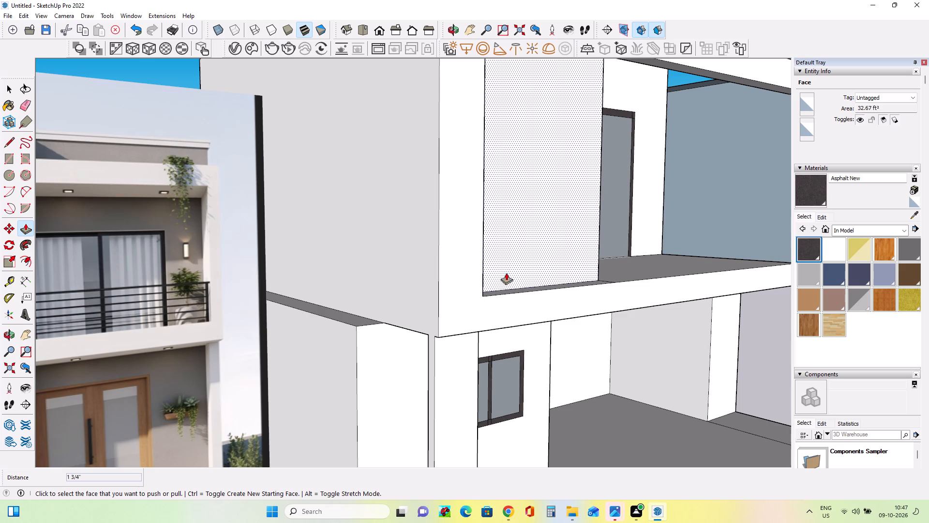
Examine the upper-floor frame, wall panel and parapet from several angles alongside the reference image.
{"action": "middle_click_drag", "start_coordinate": [506, 273], "coordinate": [464, 272]}
{"action": "scroll", "coordinate": [464, 272], "scroll_direction": "down", "scroll_amount": 7}
{"action": "middle_click_drag", "start_coordinate": [465, 276], "coordinate": [465, 280]}
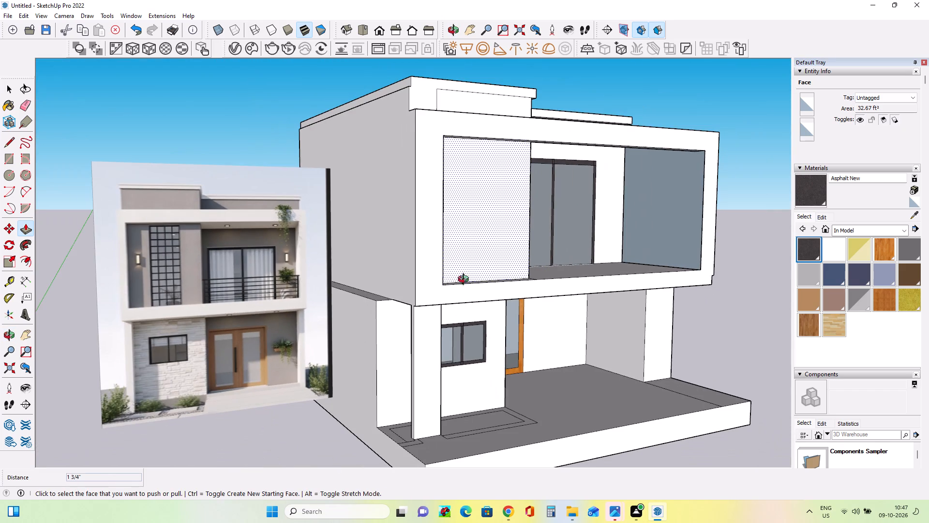
{"action": "middle_click_drag", "start_coordinate": [465, 280], "coordinate": [352, 309]}
{"action": "scroll", "coordinate": [419, 280], "scroll_direction": "up", "scroll_amount": 2}
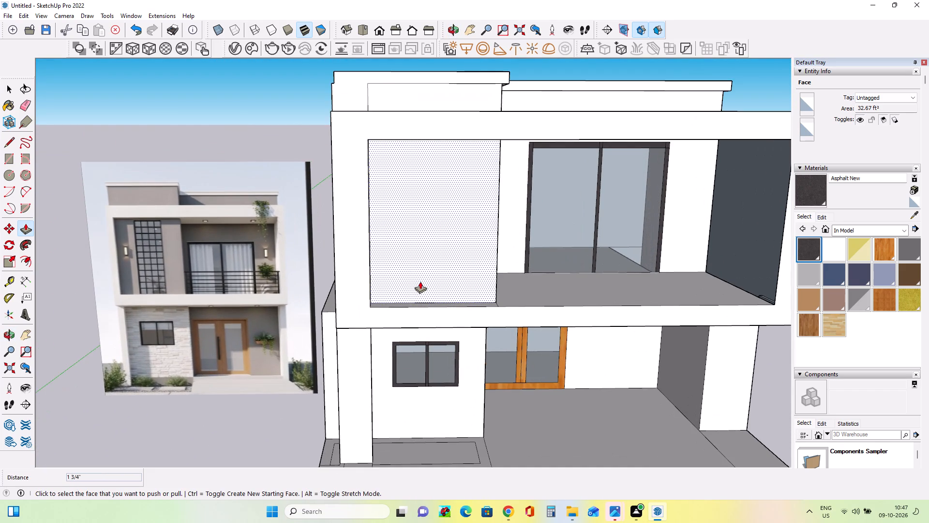
{"action": "middle_click_drag", "start_coordinate": [420, 282], "coordinate": [423, 303]}
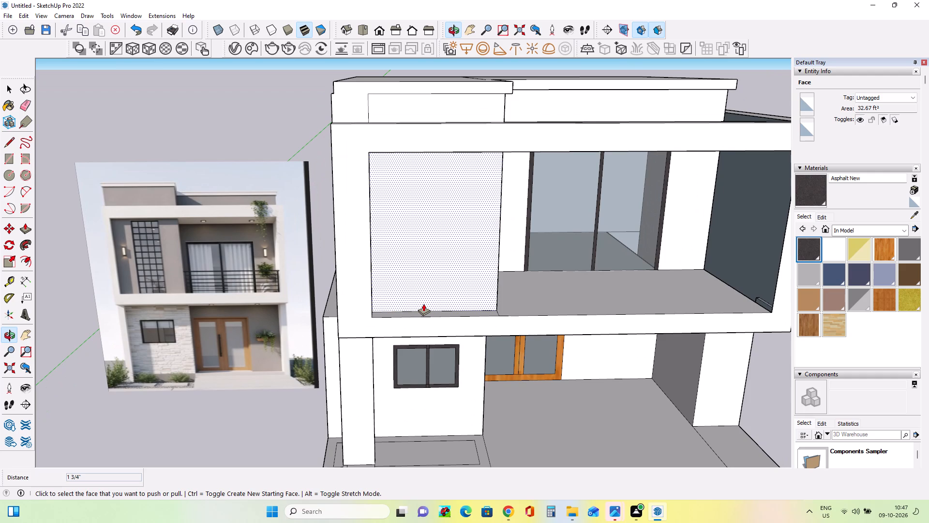
{"action": "middle_click_drag", "start_coordinate": [511, 313], "coordinate": [492, 306]}
{"action": "middle_click_drag", "start_coordinate": [487, 128], "coordinate": [540, 213]}
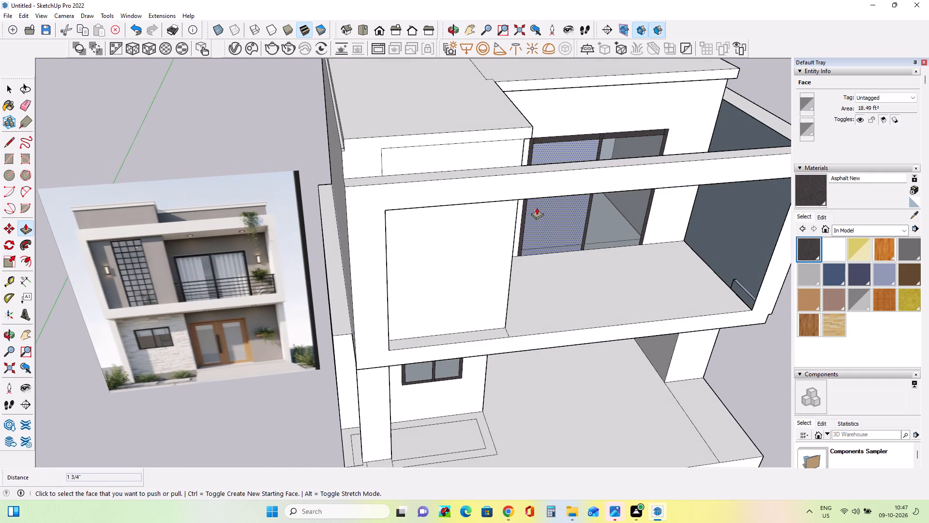
{"action": "middle_click_drag", "start_coordinate": [510, 213], "coordinate": [436, 131]}
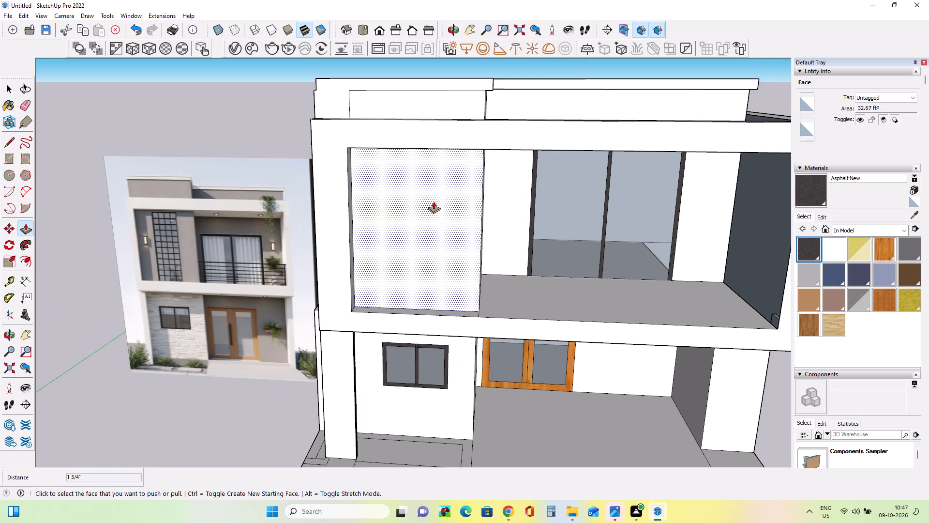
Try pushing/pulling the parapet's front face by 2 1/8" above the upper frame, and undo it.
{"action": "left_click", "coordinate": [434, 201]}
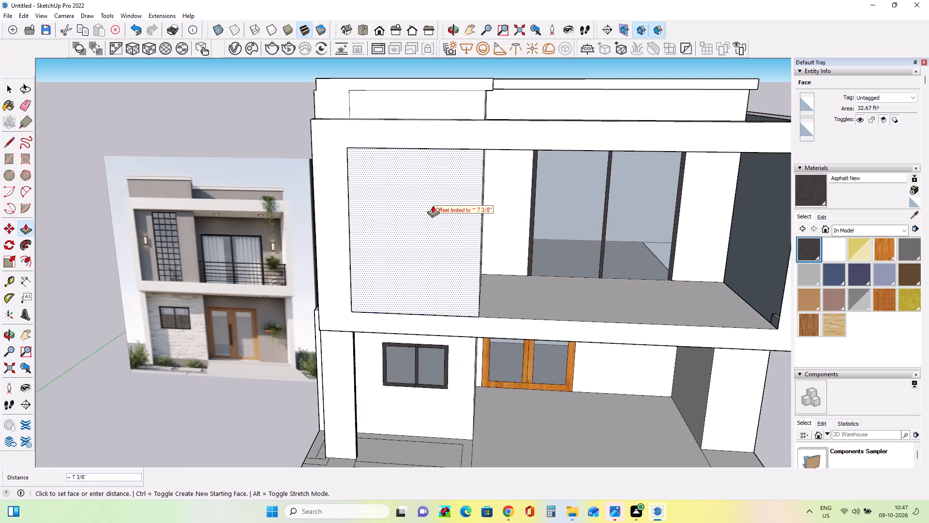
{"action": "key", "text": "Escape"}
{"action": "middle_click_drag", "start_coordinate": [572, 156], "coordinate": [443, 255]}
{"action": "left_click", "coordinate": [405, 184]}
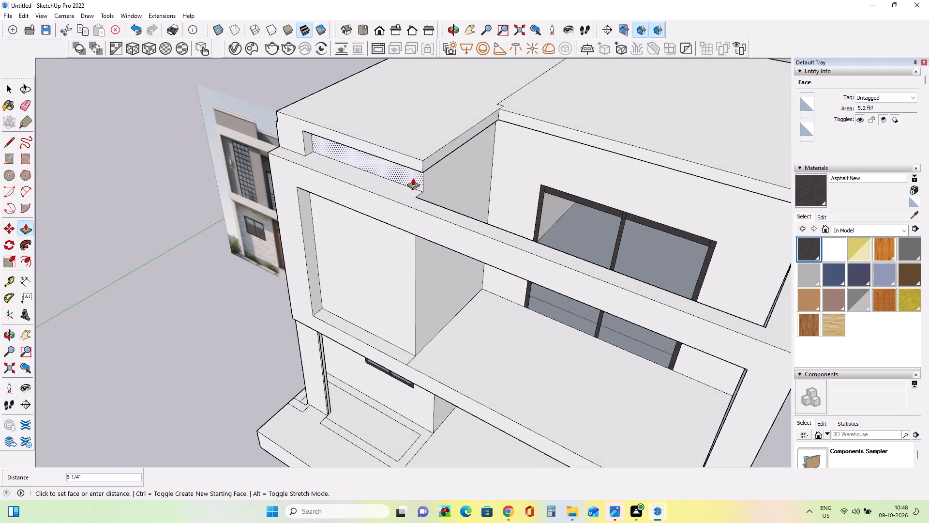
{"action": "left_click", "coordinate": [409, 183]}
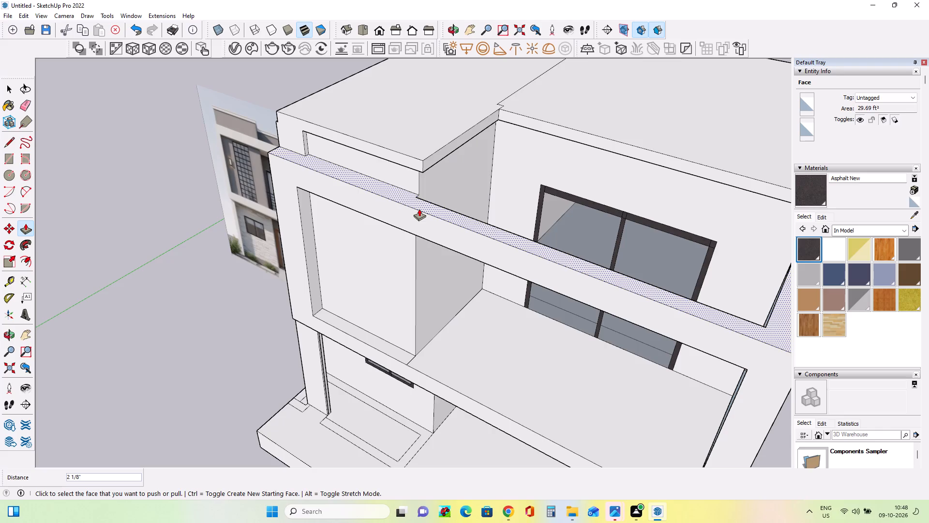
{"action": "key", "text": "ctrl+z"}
Draw a full-height rectangle about 2' 6 7/8" by 6' 5 5/8" on the upper-floor wall panel beside the balcony.
{"action": "middle_click_drag", "start_coordinate": [393, 225], "coordinate": [503, 119]}
{"action": "middle_click_drag", "start_coordinate": [410, 219], "coordinate": [455, 159]}
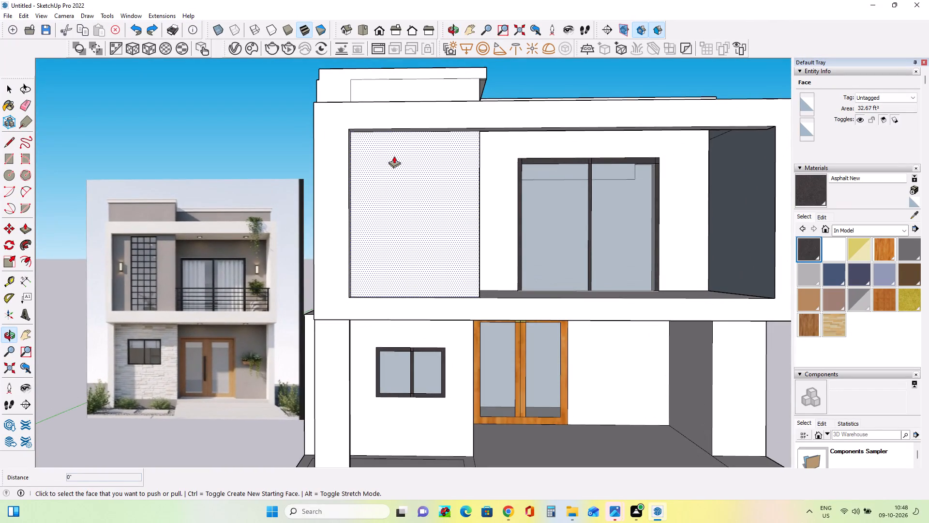
{"action": "middle_click_drag", "start_coordinate": [396, 160], "coordinate": [409, 182]}
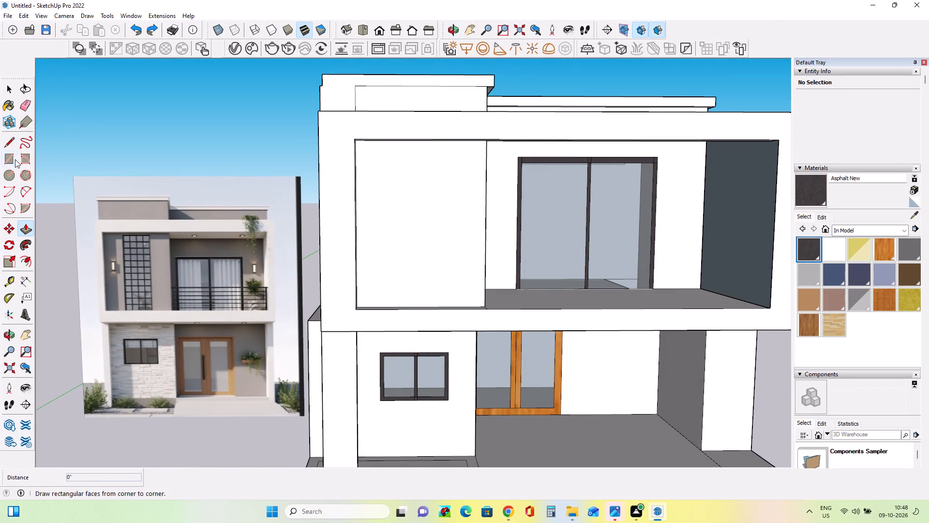
{"action": "left_click", "coordinate": [12, 164]}
{"action": "middle_click_drag", "start_coordinate": [458, 288], "coordinate": [452, 346]}
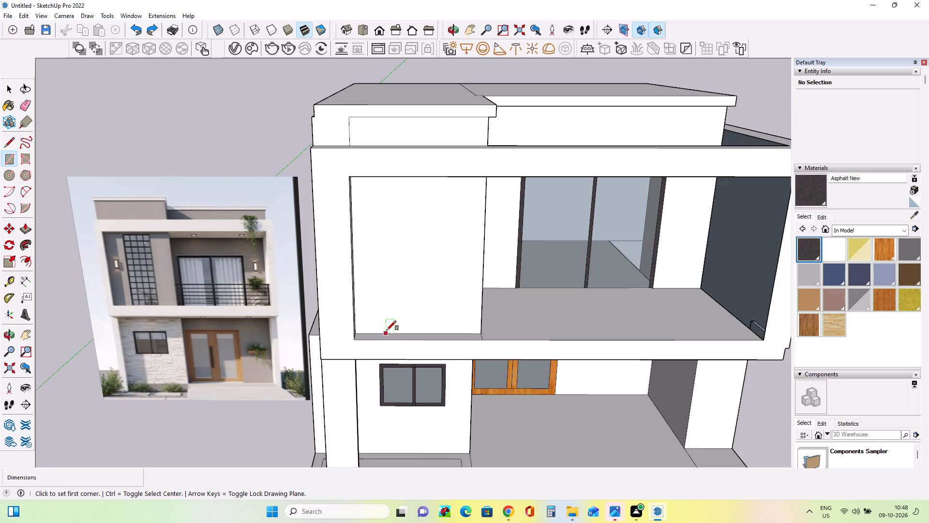
{"action": "left_click", "coordinate": [381, 333]}
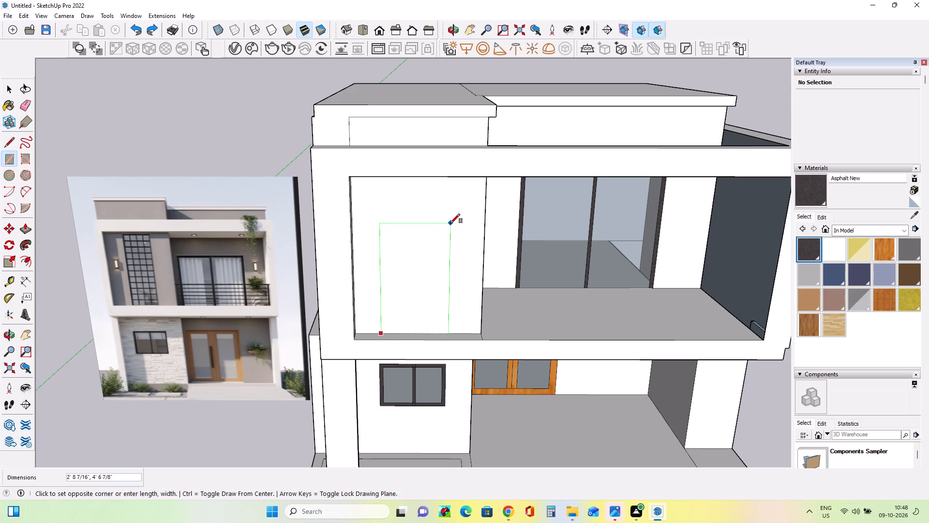
{"action": "middle_click_drag", "start_coordinate": [441, 194], "coordinate": [474, 142]}
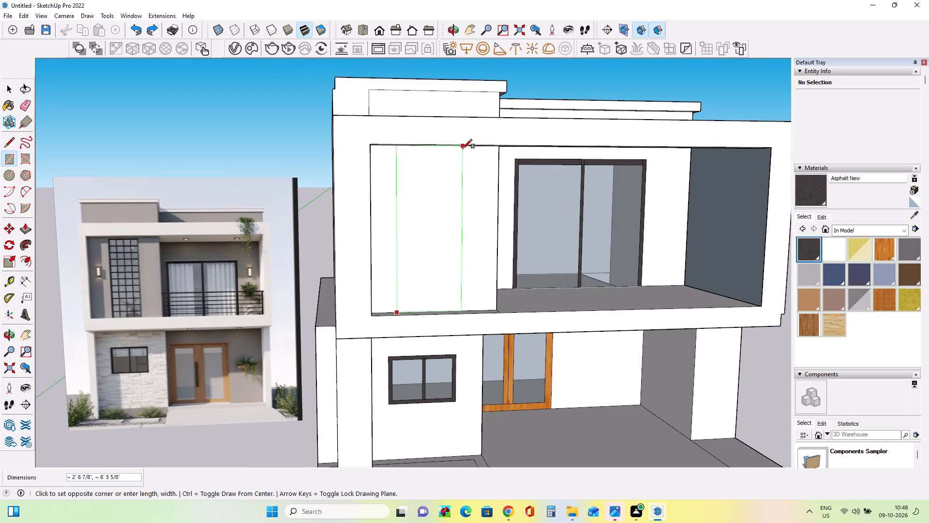
{"action": "left_click", "coordinate": [463, 149]}
Offset the tall rectangle's outline inward about 1 1/4" to form a window frame border.
{"action": "middle_click_drag", "start_coordinate": [490, 264], "coordinate": [438, 269]}
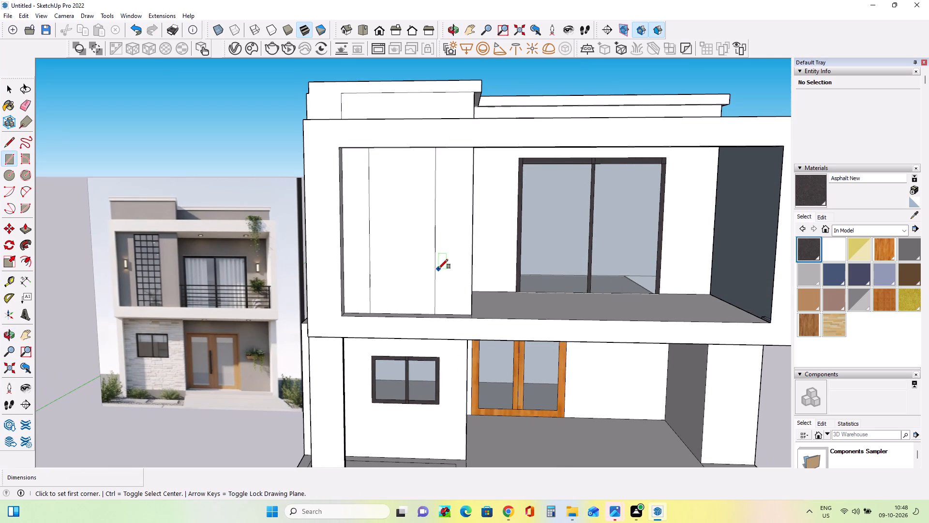
{"action": "scroll", "coordinate": [406, 311], "scroll_direction": "up", "scroll_amount": 4}
{"action": "middle_click_drag", "start_coordinate": [408, 313], "coordinate": [442, 317]}
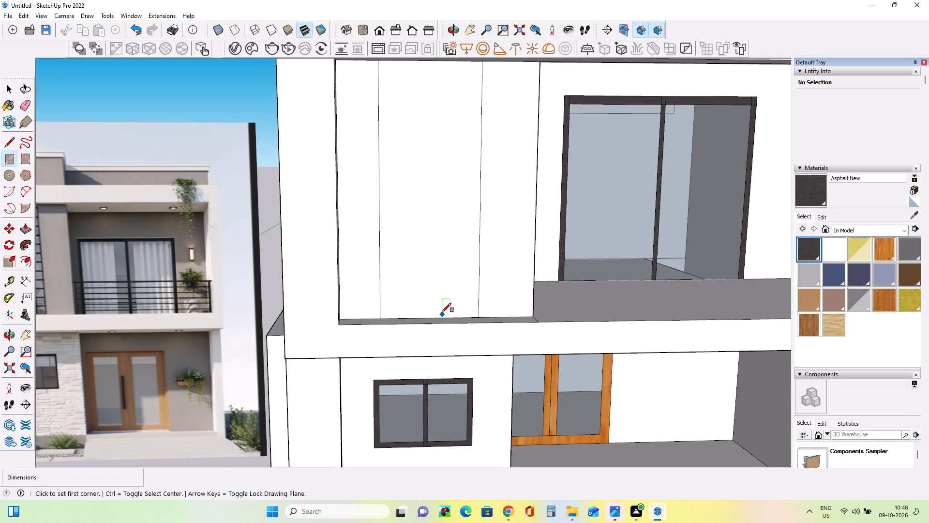
{"action": "middle_click_drag", "start_coordinate": [439, 316], "coordinate": [418, 333]}
{"action": "scroll", "coordinate": [417, 328], "scroll_direction": "down", "scroll_amount": 1}
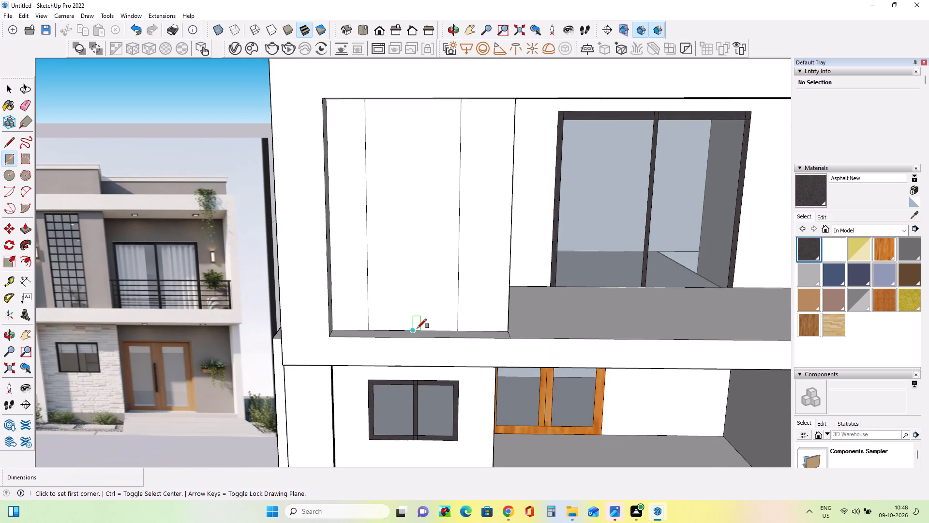
{"action": "scroll", "coordinate": [417, 328], "scroll_direction": "down", "scroll_amount": 2}
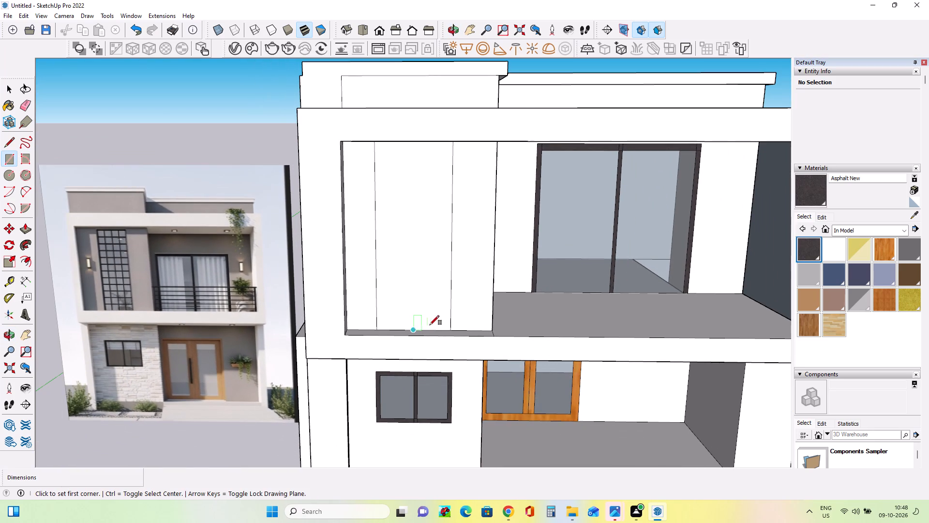
{"action": "middle_click_drag", "start_coordinate": [435, 324], "coordinate": [437, 334]}
{"action": "middle_click_drag", "start_coordinate": [439, 181], "coordinate": [469, 202]}
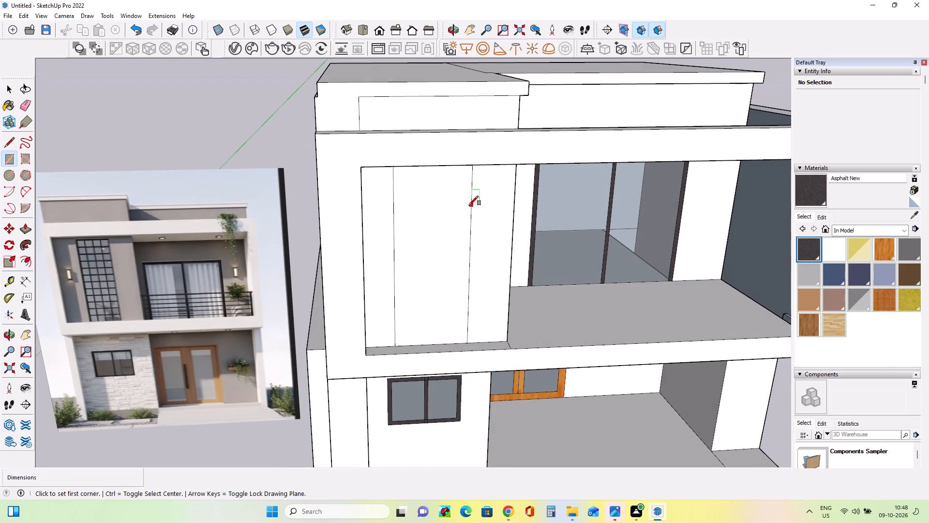
{"action": "left_click", "coordinate": [28, 263]}
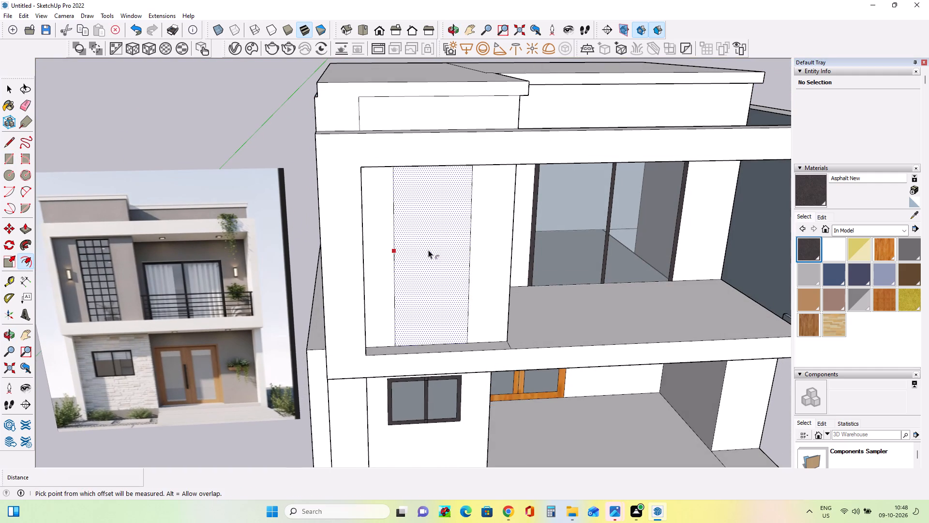
{"action": "left_click", "coordinate": [428, 250]}
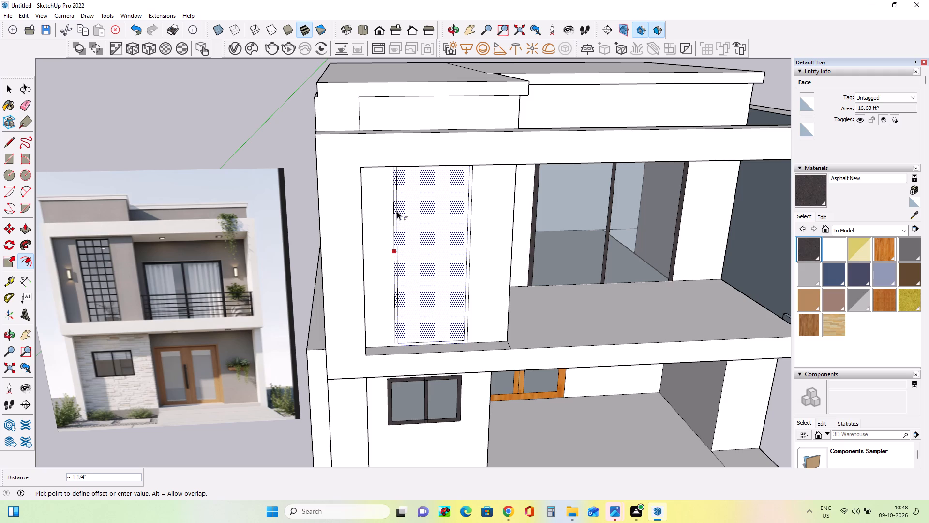
{"action": "left_click", "coordinate": [397, 211]}
Draw a thin horizontal bar rectangle about 5/8" by 2' 4 3/8" across the tall window's inner face, near its top.
{"action": "middle_click_drag", "start_coordinate": [539, 271], "coordinate": [484, 262]}
{"action": "middle_click_drag", "start_coordinate": [413, 213], "coordinate": [433, 147]}
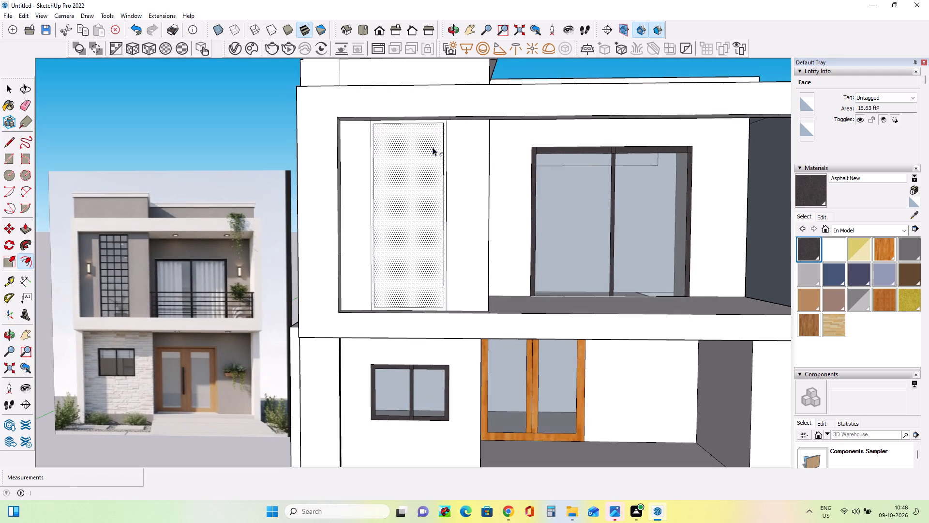
{"action": "left_click", "coordinate": [8, 161]}
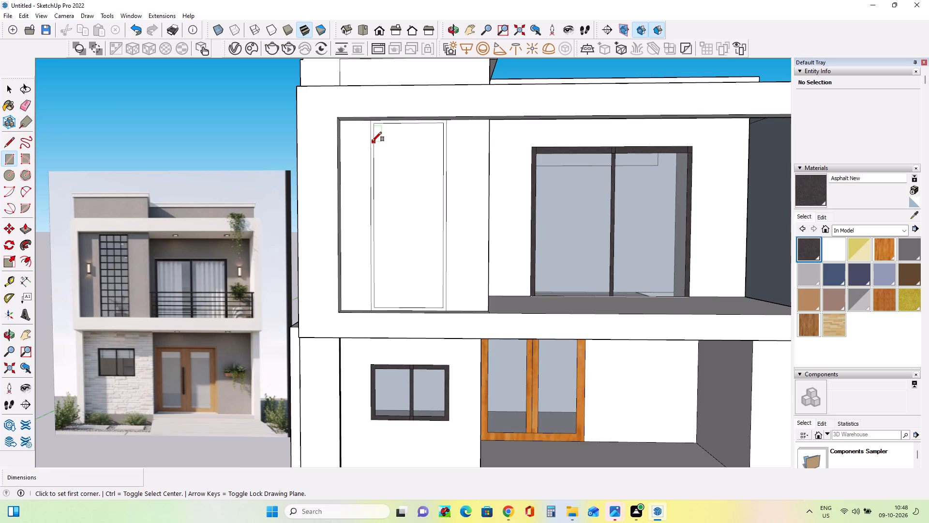
{"action": "scroll", "coordinate": [374, 143], "scroll_direction": "up", "scroll_amount": 5}
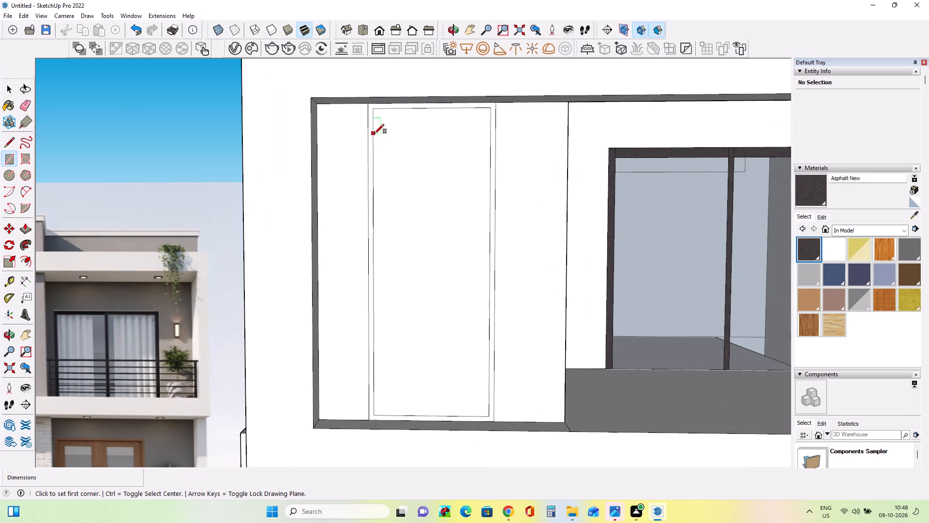
{"action": "scroll", "coordinate": [375, 134], "scroll_direction": "down", "scroll_amount": 5}
{"action": "scroll", "coordinate": [375, 134], "scroll_direction": "up", "scroll_amount": 3}
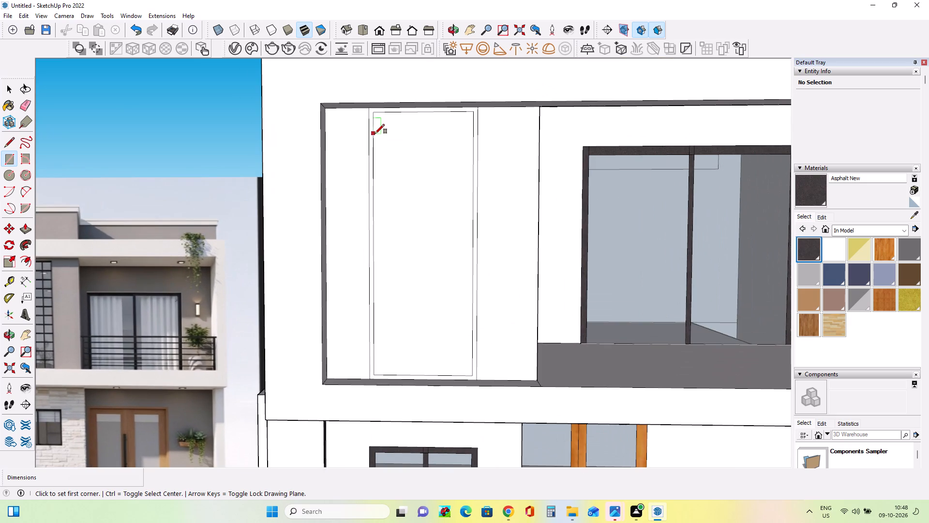
{"action": "left_click", "coordinate": [375, 134]}
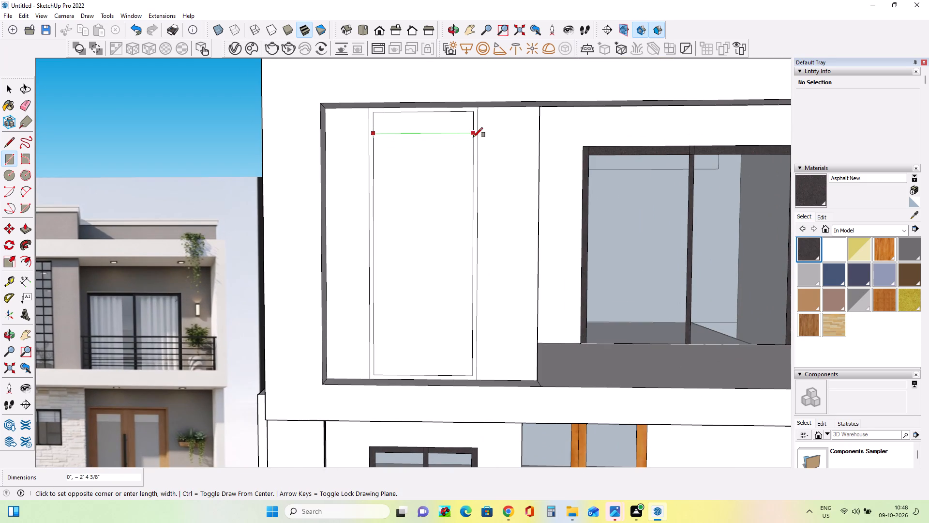
{"action": "scroll", "coordinate": [474, 139], "scroll_direction": "up", "scroll_amount": 4}
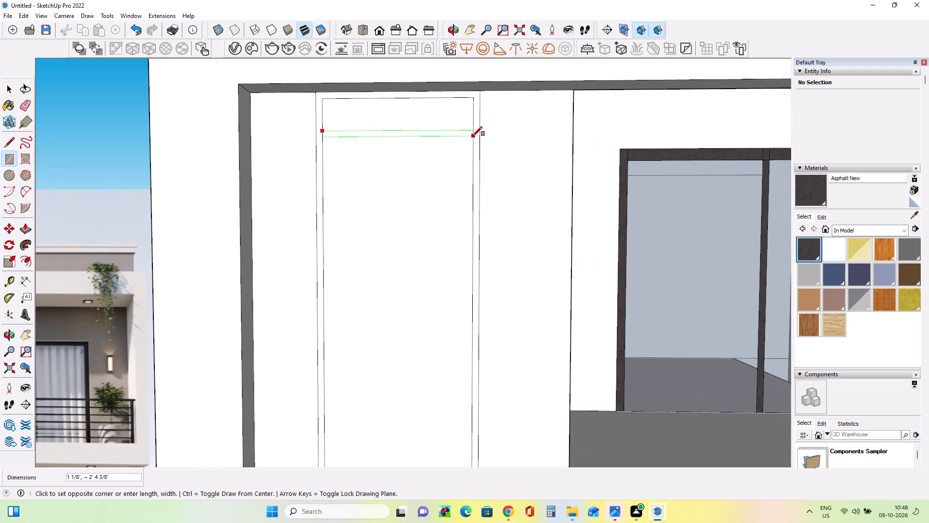
{"action": "scroll", "coordinate": [472, 138], "scroll_direction": "up", "scroll_amount": 3}
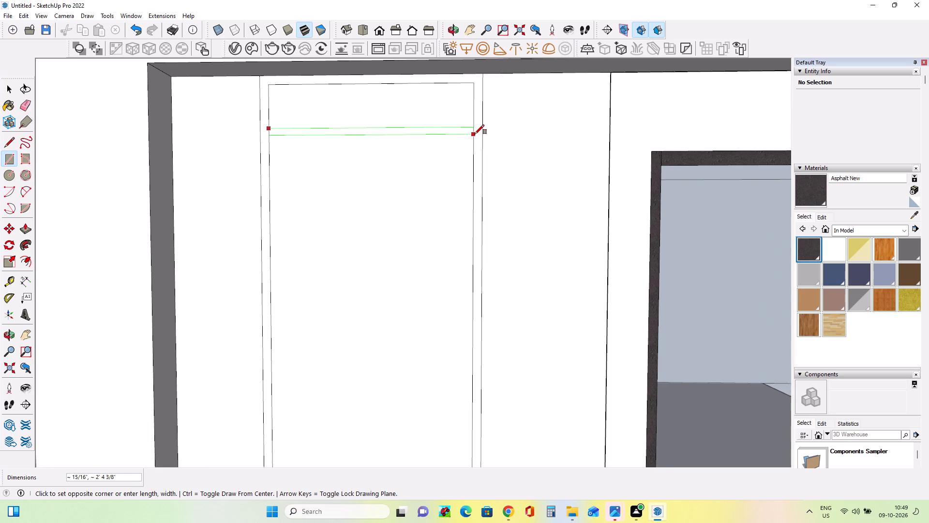
{"action": "scroll", "coordinate": [475, 134], "scroll_direction": "up", "scroll_amount": 4}
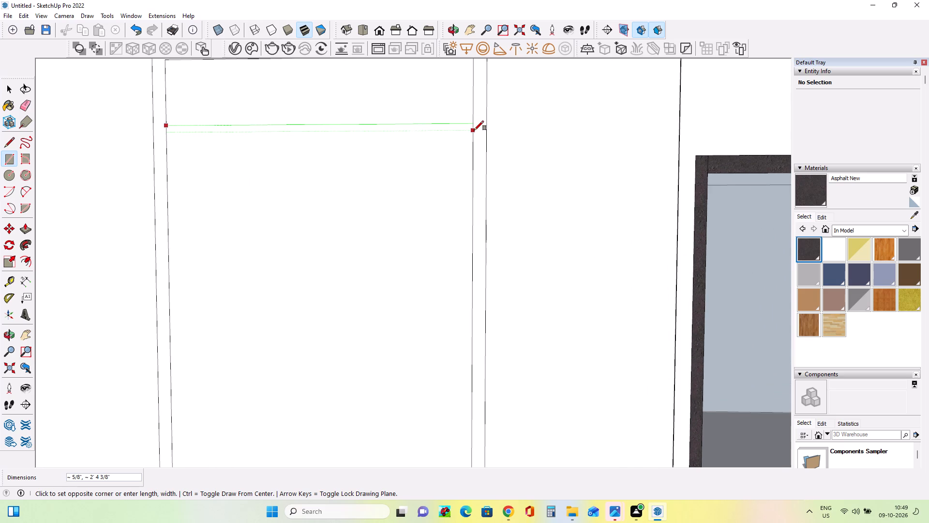
{"action": "left_click", "coordinate": [474, 130]}
{"action": "scroll", "coordinate": [524, 154], "scroll_direction": "down", "scroll_amount": 12}
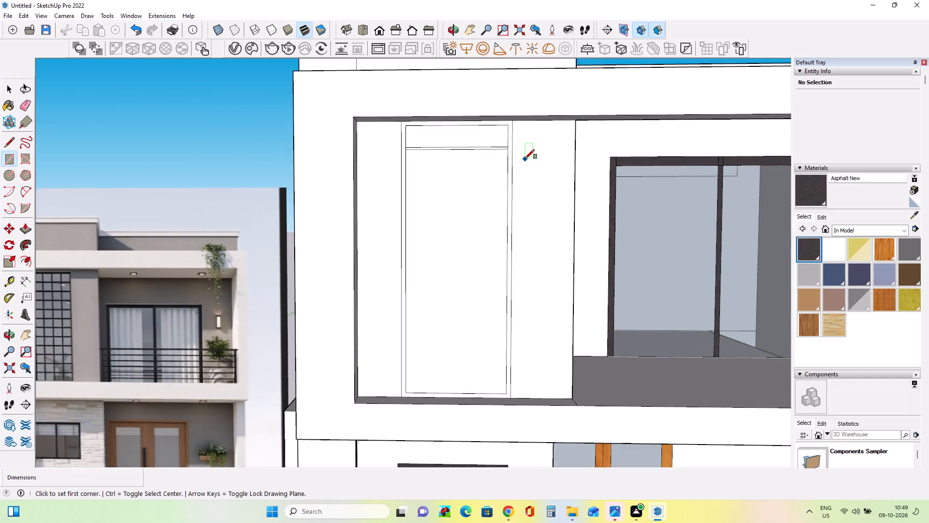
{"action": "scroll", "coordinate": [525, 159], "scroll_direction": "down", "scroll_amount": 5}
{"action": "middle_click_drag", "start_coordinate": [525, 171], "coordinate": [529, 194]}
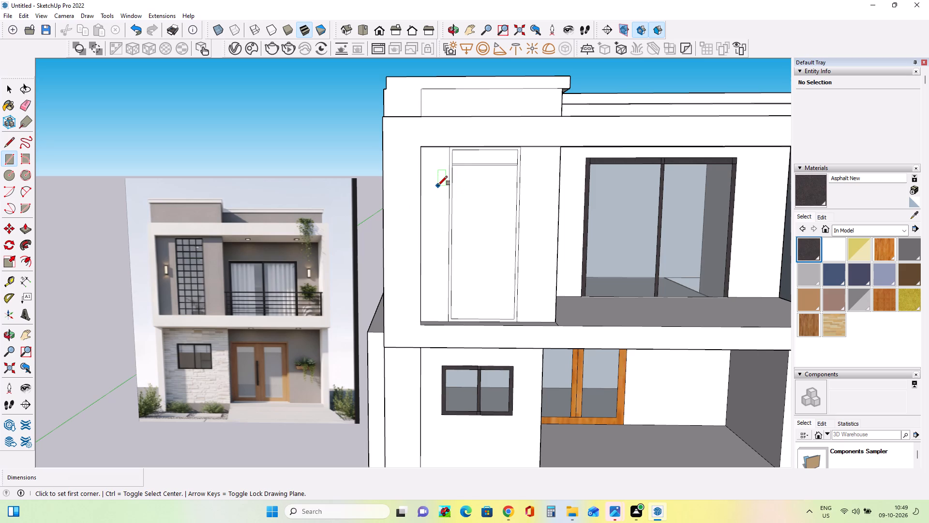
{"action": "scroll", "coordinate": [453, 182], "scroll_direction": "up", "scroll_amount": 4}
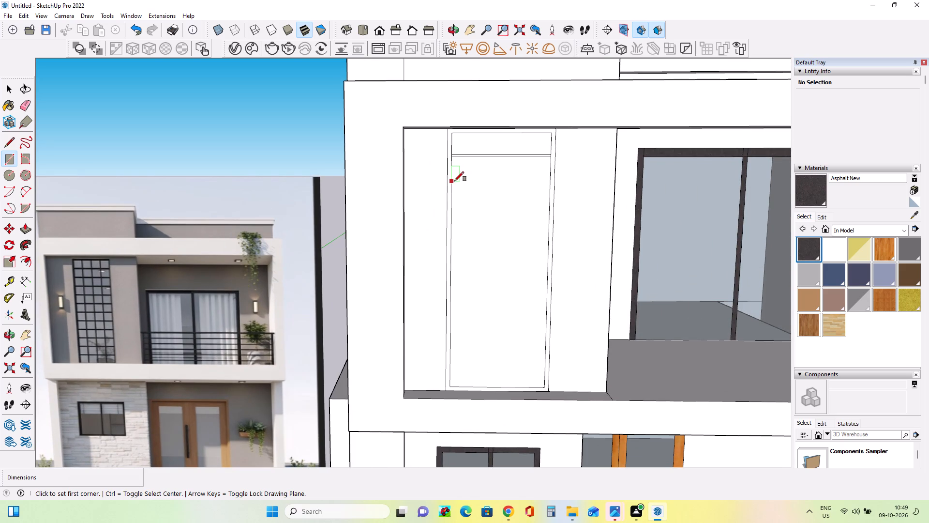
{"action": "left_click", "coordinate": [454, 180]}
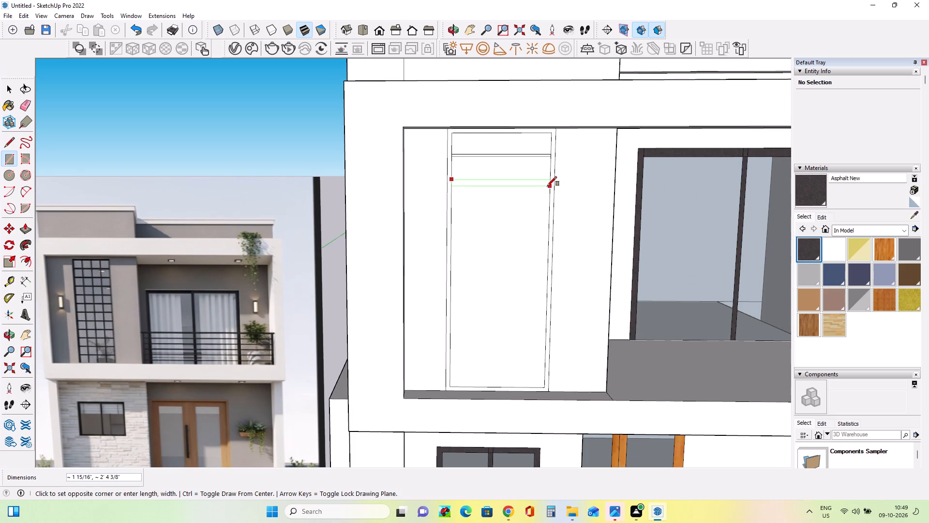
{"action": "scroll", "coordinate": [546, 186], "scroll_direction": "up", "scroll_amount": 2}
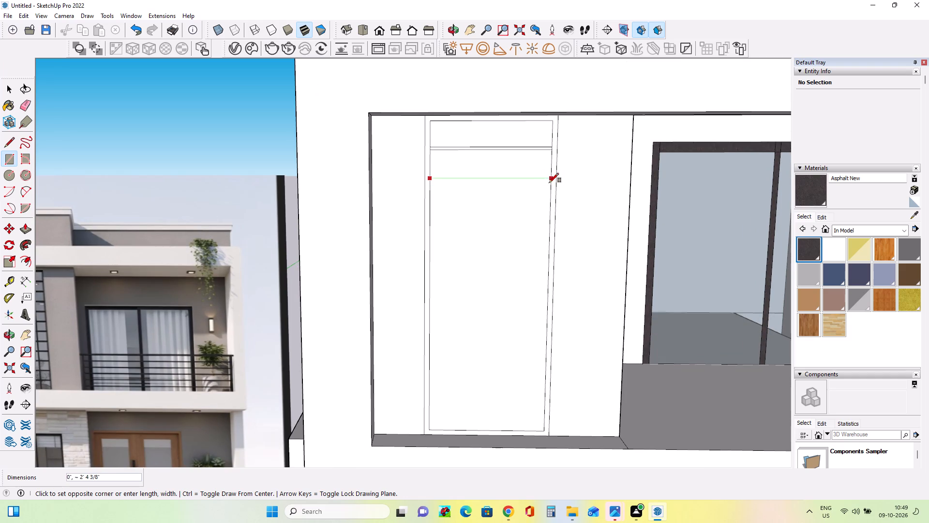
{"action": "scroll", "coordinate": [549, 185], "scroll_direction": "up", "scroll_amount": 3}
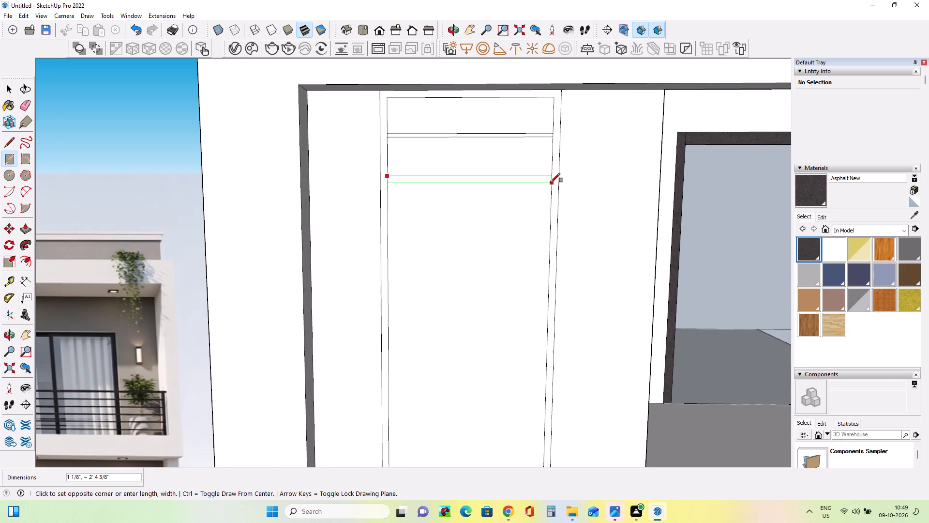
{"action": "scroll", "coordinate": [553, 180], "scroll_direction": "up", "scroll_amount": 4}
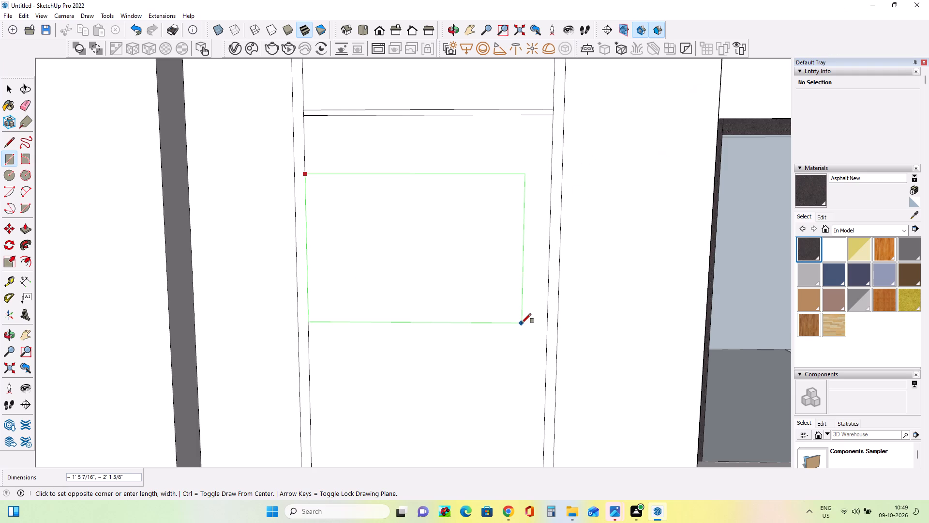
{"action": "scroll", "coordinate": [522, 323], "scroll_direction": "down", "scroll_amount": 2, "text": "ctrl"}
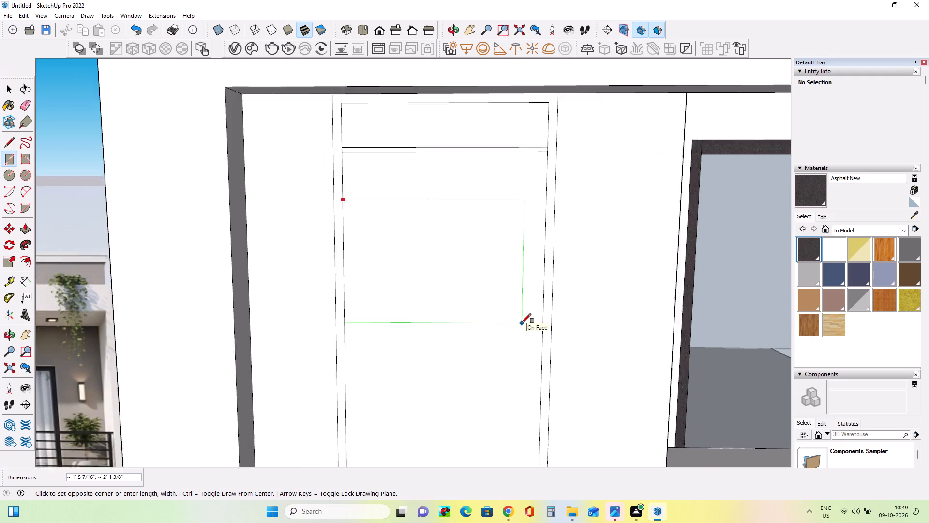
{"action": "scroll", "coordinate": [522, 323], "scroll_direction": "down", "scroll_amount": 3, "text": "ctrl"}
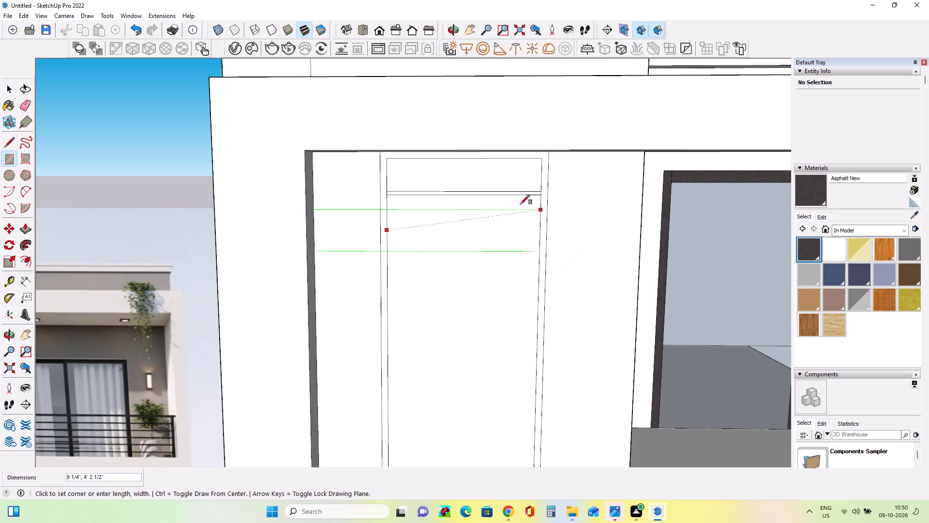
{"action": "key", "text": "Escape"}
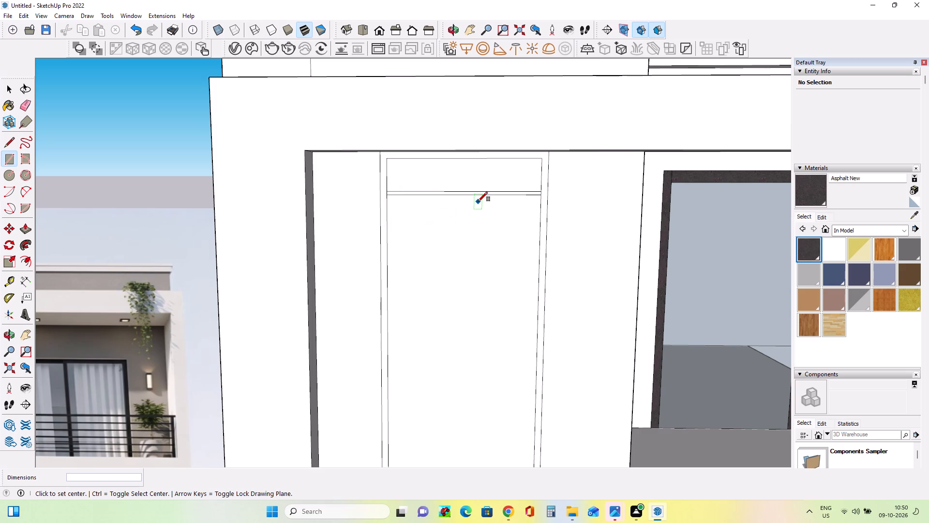
Copy the thin bar's two edges about 6 1/8" down the tall window and array them as eight copies.
{"action": "scroll", "coordinate": [478, 202], "scroll_direction": "down", "scroll_amount": 4}
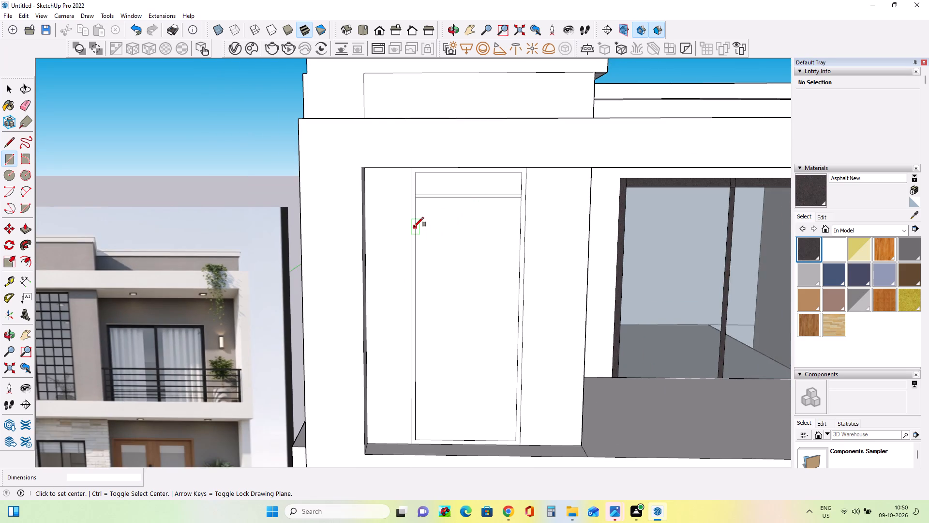
{"action": "scroll", "coordinate": [414, 227], "scroll_direction": "up", "scroll_amount": 5}
{"action": "left_click", "coordinate": [13, 87]}
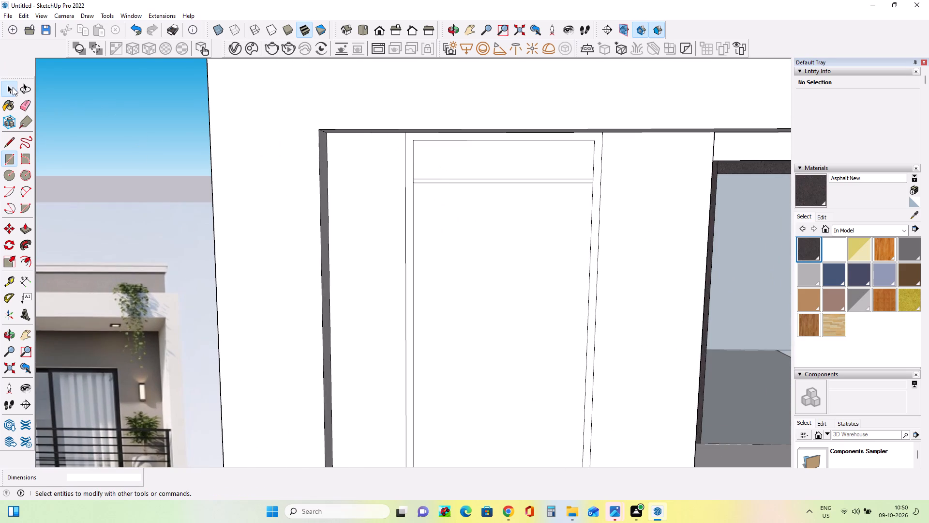
{"action": "left_click", "coordinate": [461, 178]}
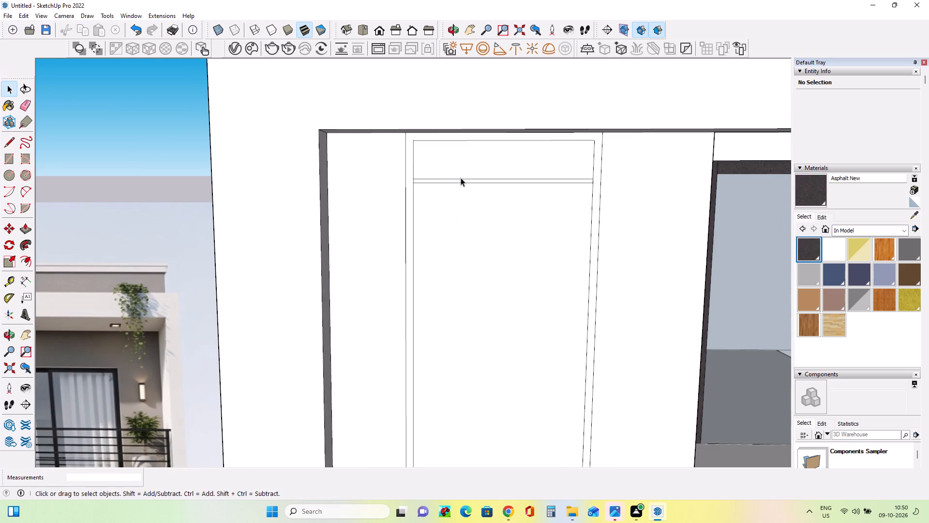
{"action": "left_click", "coordinate": [462, 183], "text": "ctrl"}
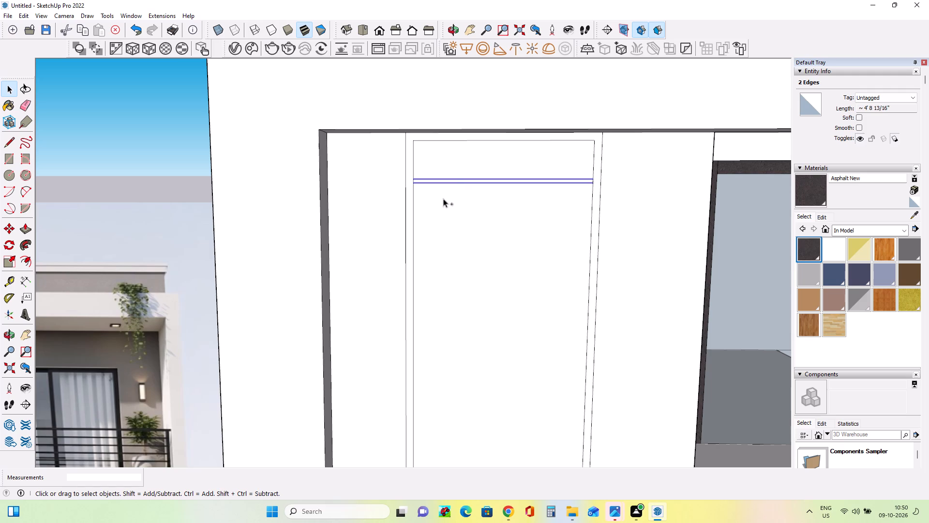
{"action": "left_click", "coordinate": [9, 230]}
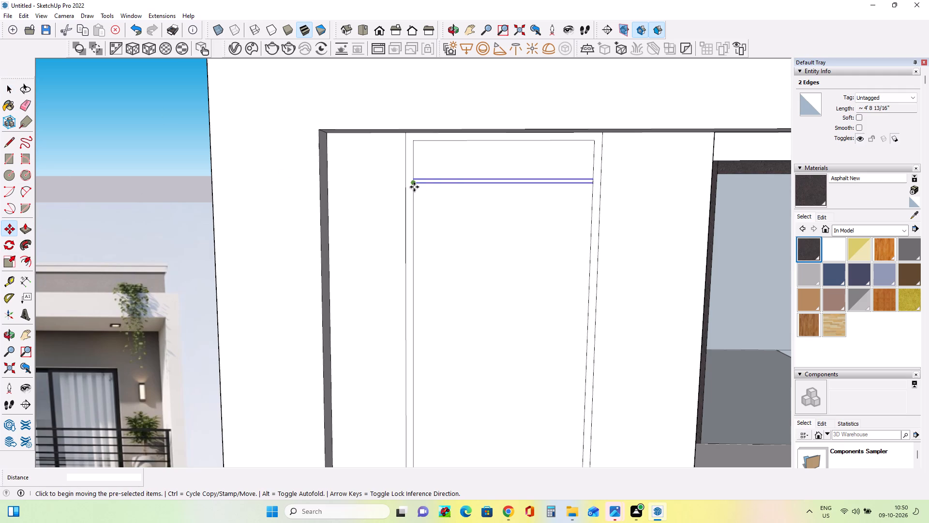
{"action": "left_click", "coordinate": [414, 187]}
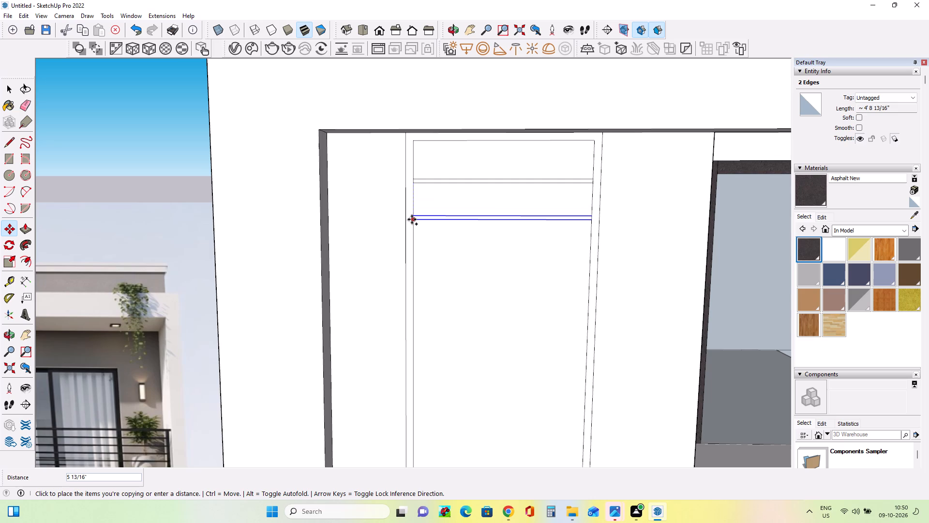
{"action": "left_click", "coordinate": [412, 221]}
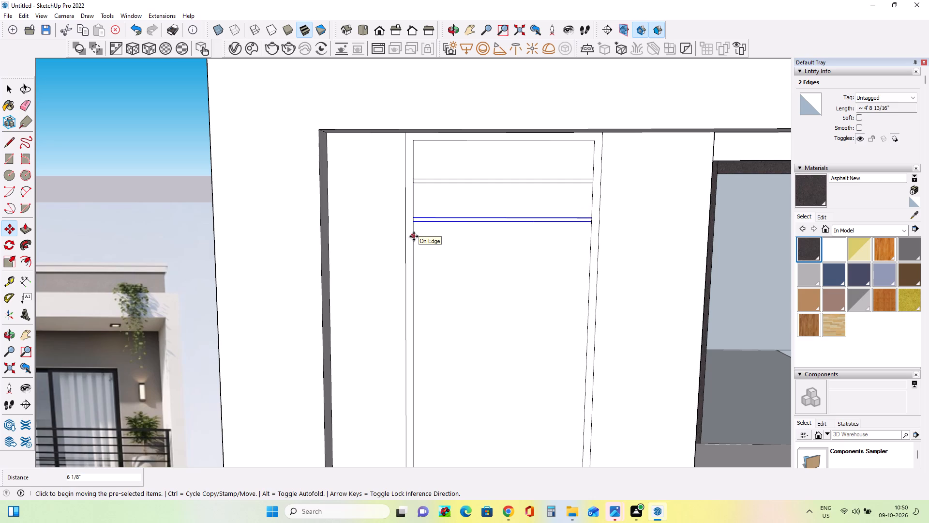
{"action": "key", "text": "shift+asterisk"}
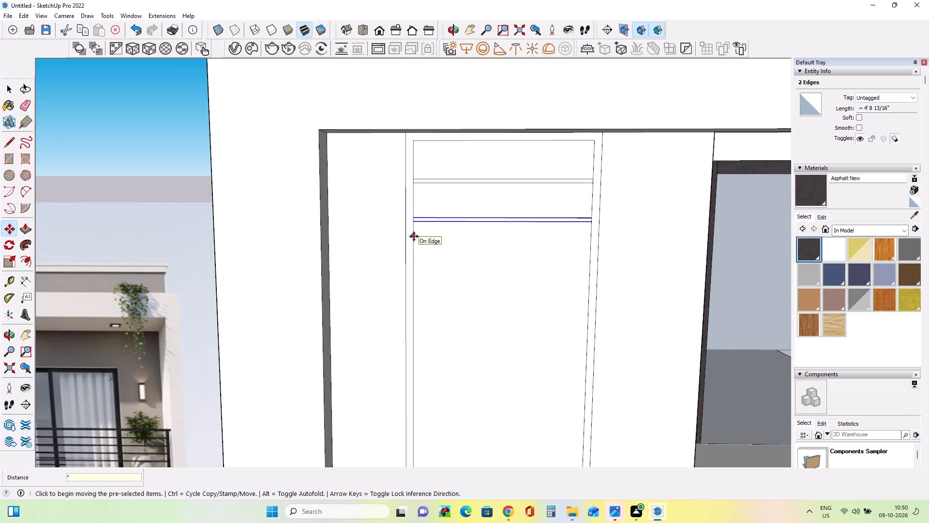
{"action": "key", "text": "8"}
{"action": "key", "text": "Return"}
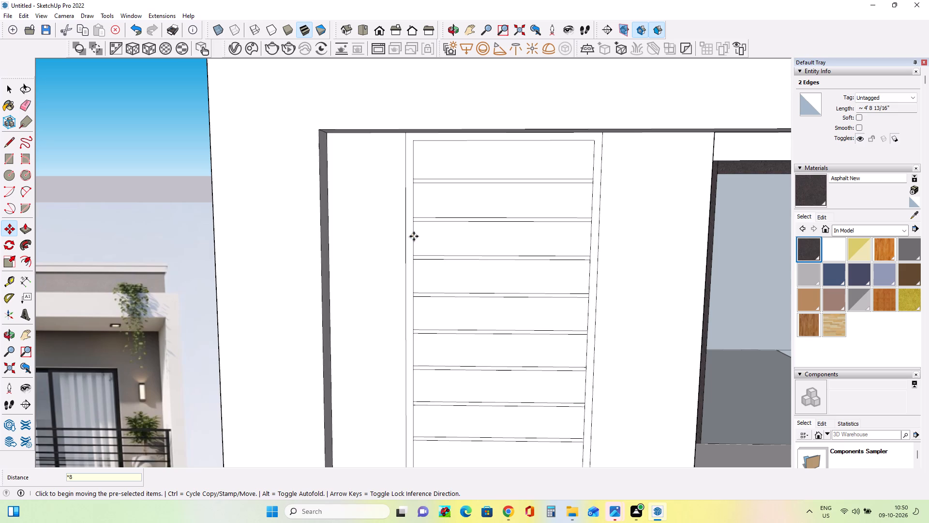
Copy the lowest bar's two edges 7" down into the undivided bottom pane of the tall window.
{"action": "scroll", "coordinate": [414, 236], "scroll_direction": "down", "scroll_amount": 9}
{"action": "scroll", "coordinate": [451, 369], "scroll_direction": "up", "scroll_amount": 4}
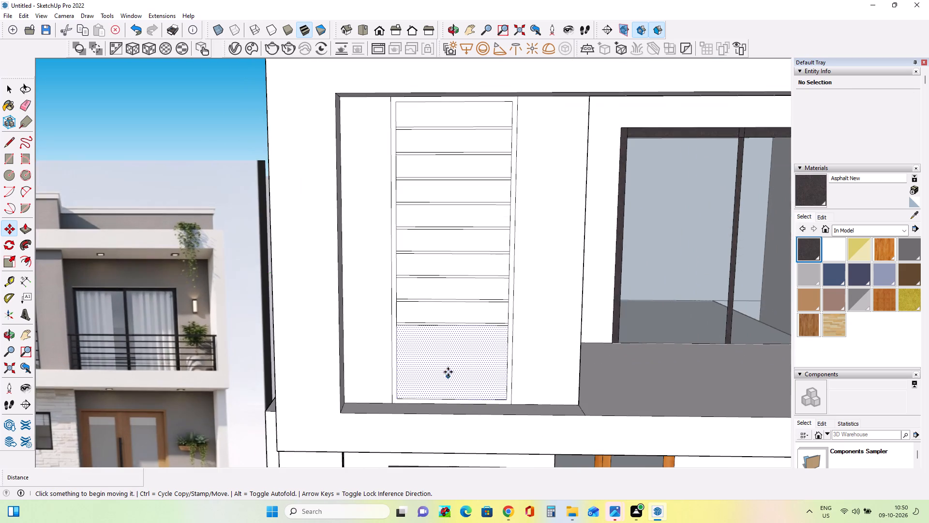
{"action": "scroll", "coordinate": [449, 369], "scroll_direction": "up", "scroll_amount": 4}
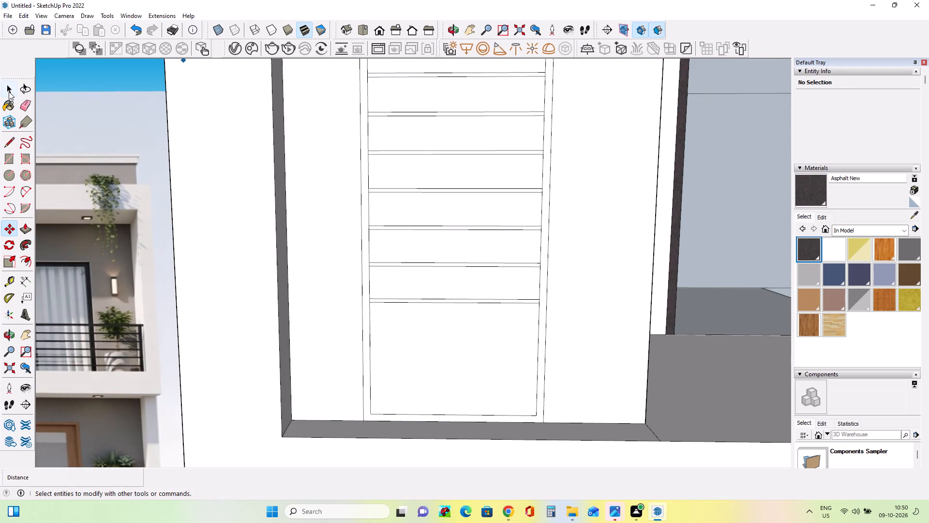
{"action": "left_click", "coordinate": [9, 92]}
{"action": "left_click", "coordinate": [374, 302]}
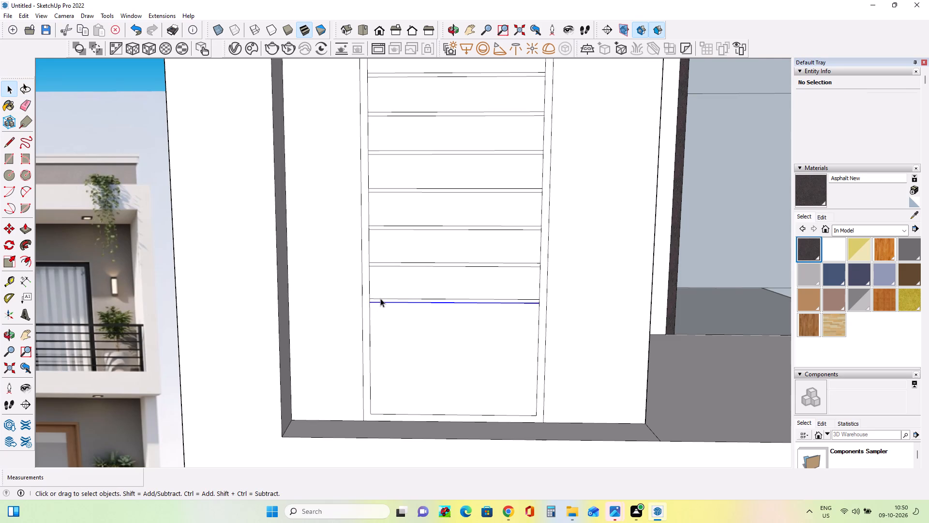
{"action": "left_click", "coordinate": [381, 297], "text": "ctrl"}
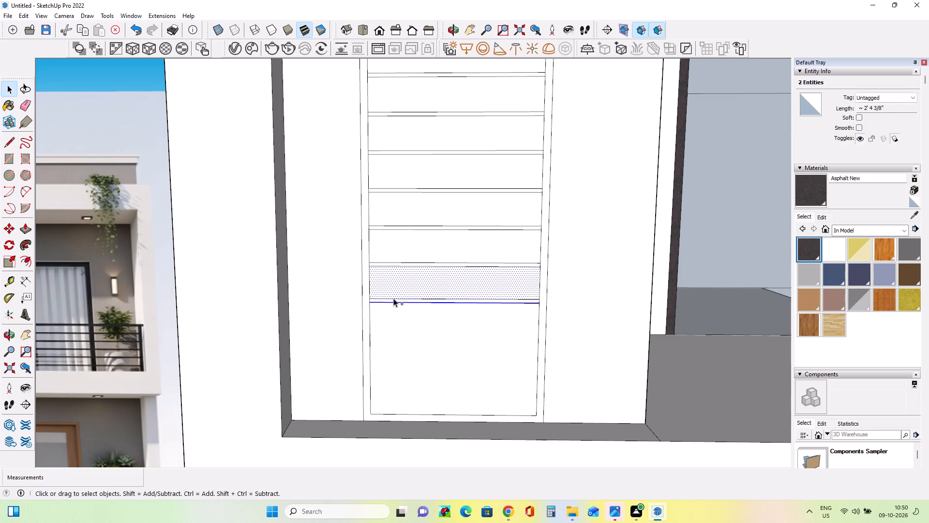
{"action": "left_click", "coordinate": [394, 298], "text": "ctrl"}
{"action": "left_click", "coordinate": [402, 287], "text": "shift"}
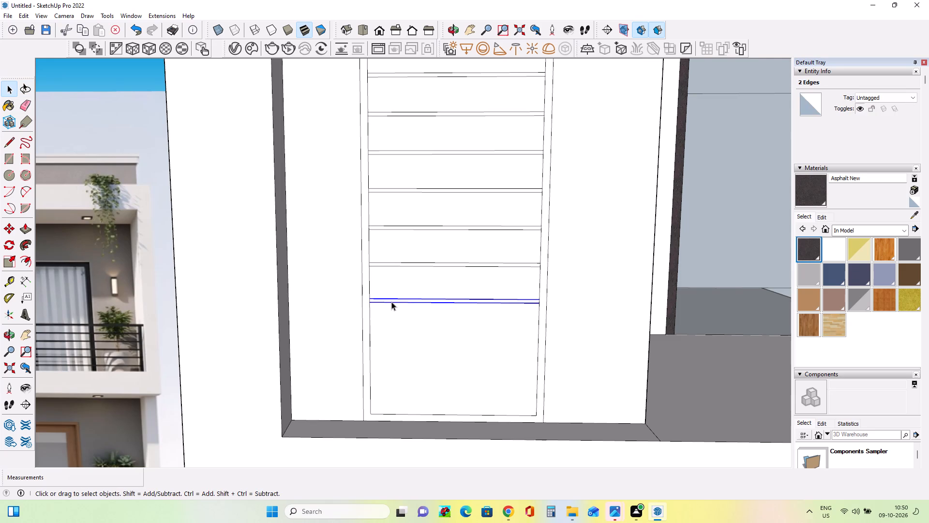
{"action": "left_click", "coordinate": [12, 230]}
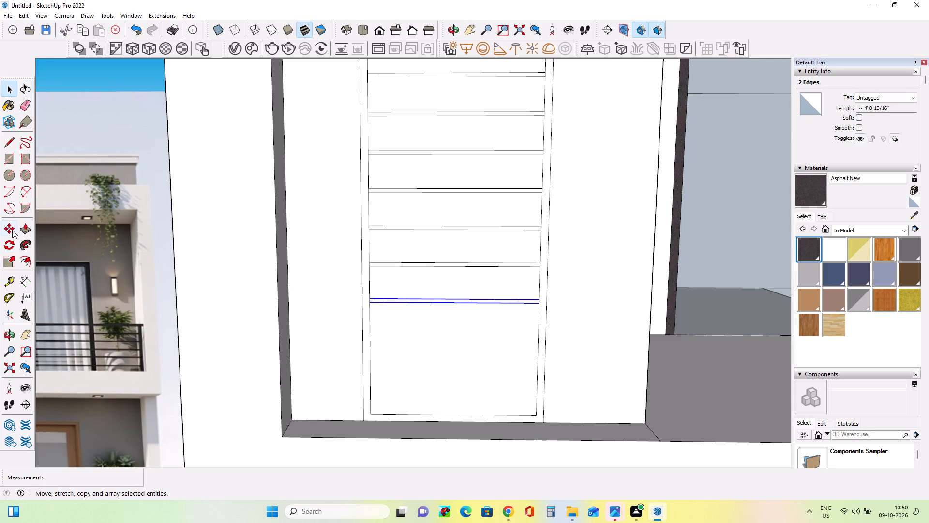
{"action": "left_click", "coordinate": [370, 305]}
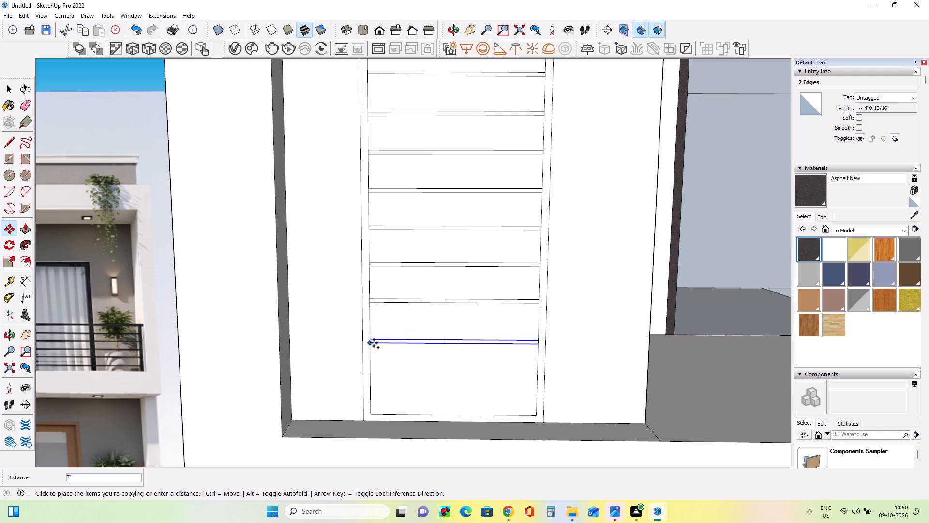
{"action": "left_click", "coordinate": [374, 343]}
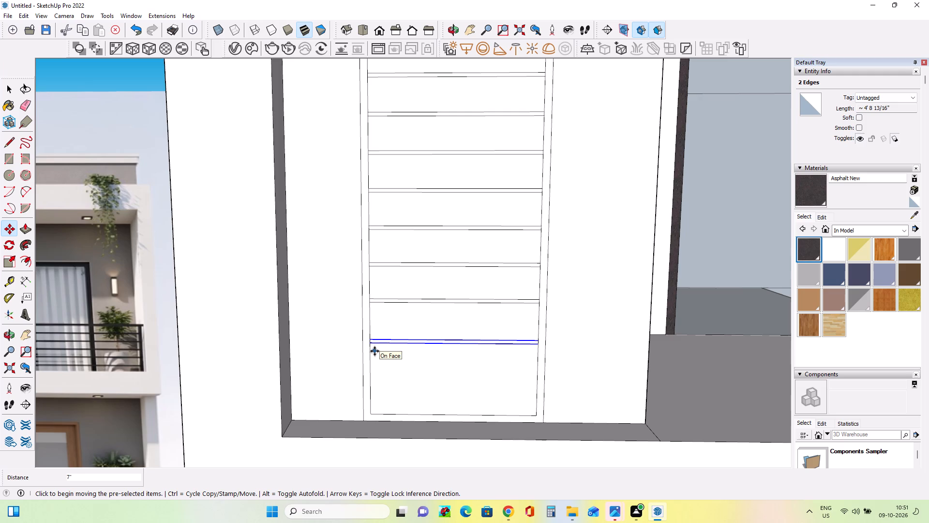
Array the copied bar edges as two copies at 7" spacing down the bottom of the tall window.
{"action": "key", "text": "shift+asterisk"}
{"action": "key", "text": "2"}
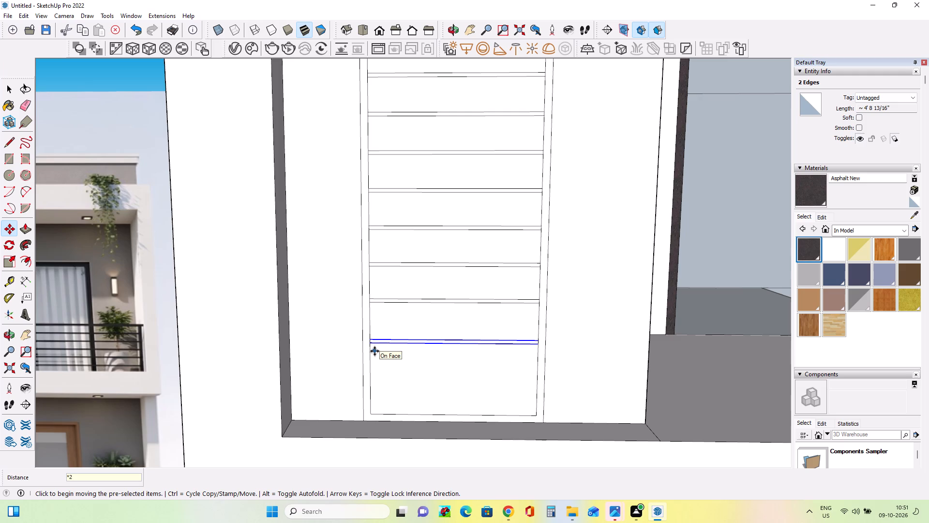
{"action": "key", "text": "Return"}
Draw a full-height vertical bar rectangle about 1/2" by 6' 3 3/16" on the tall window, roughly a quarter of the way in from its left border.
{"action": "scroll", "coordinate": [440, 382], "scroll_direction": "down", "scroll_amount": 3}
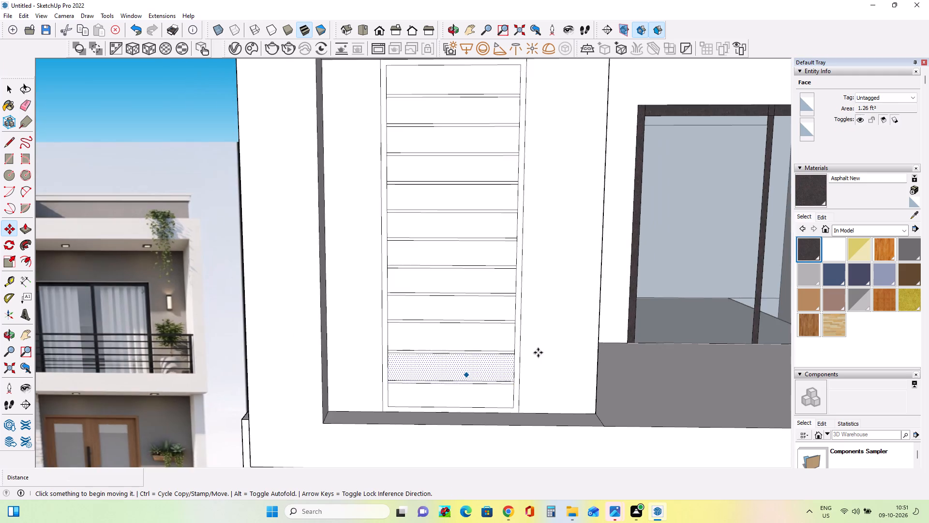
{"action": "scroll", "coordinate": [581, 323], "scroll_direction": "down", "scroll_amount": 5}
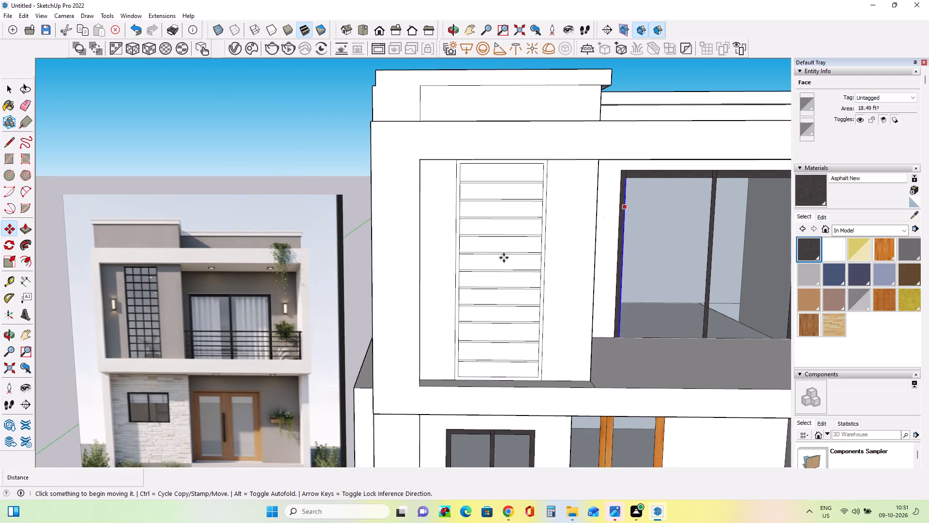
{"action": "scroll", "coordinate": [472, 373], "scroll_direction": "up", "scroll_amount": 1}
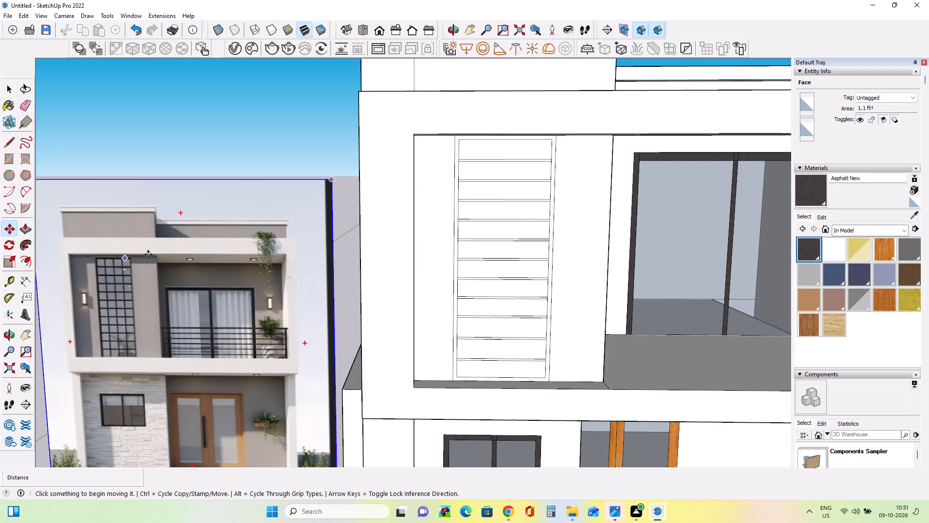
{"action": "left_click", "coordinate": [11, 161]}
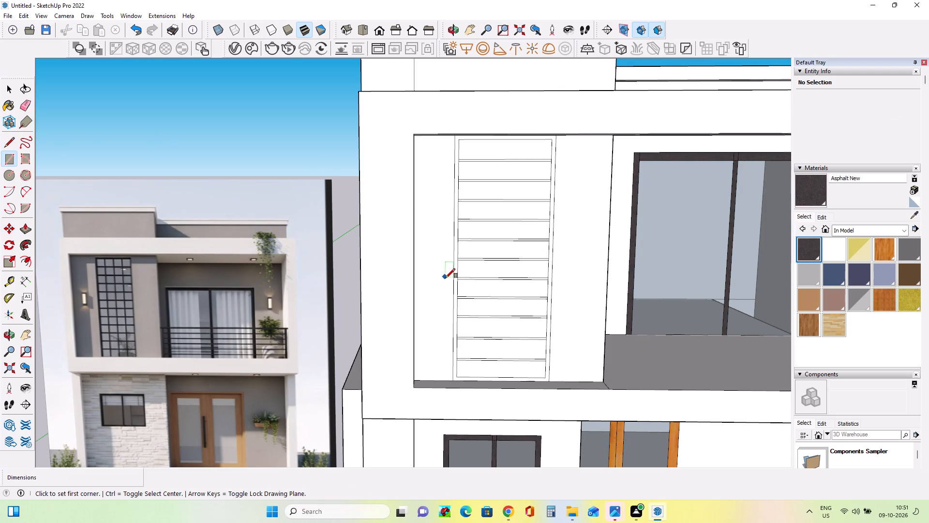
{"action": "scroll", "coordinate": [446, 278], "scroll_direction": "down", "scroll_amount": 3}
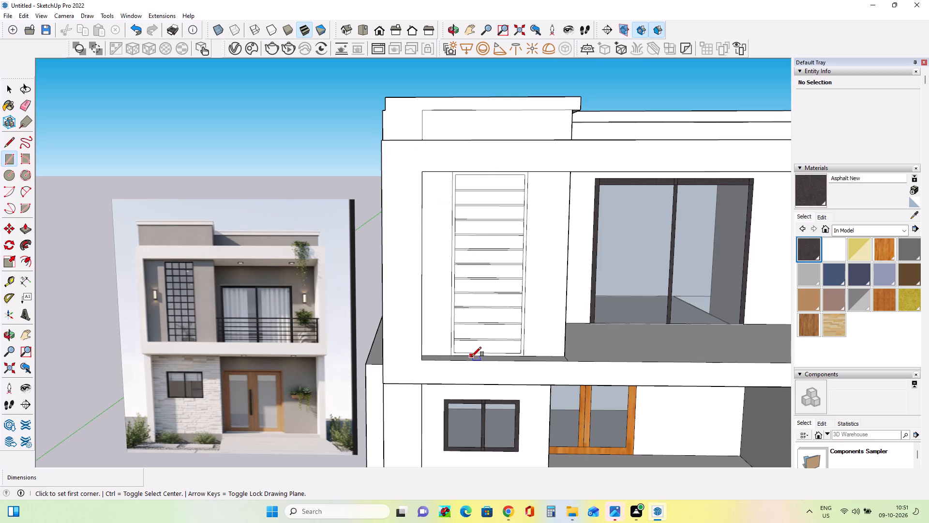
{"action": "scroll", "coordinate": [472, 356], "scroll_direction": "up", "scroll_amount": 2}
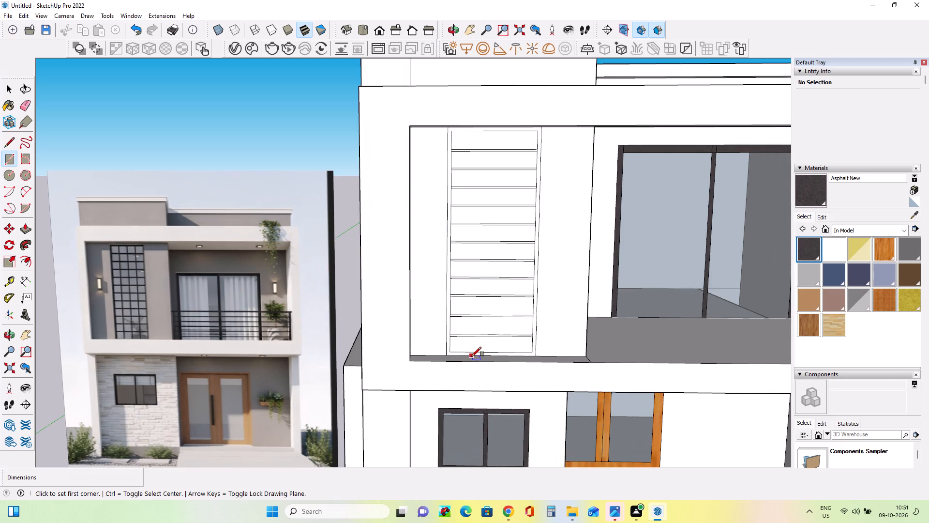
{"action": "scroll", "coordinate": [472, 356], "scroll_direction": "up", "scroll_amount": 2}
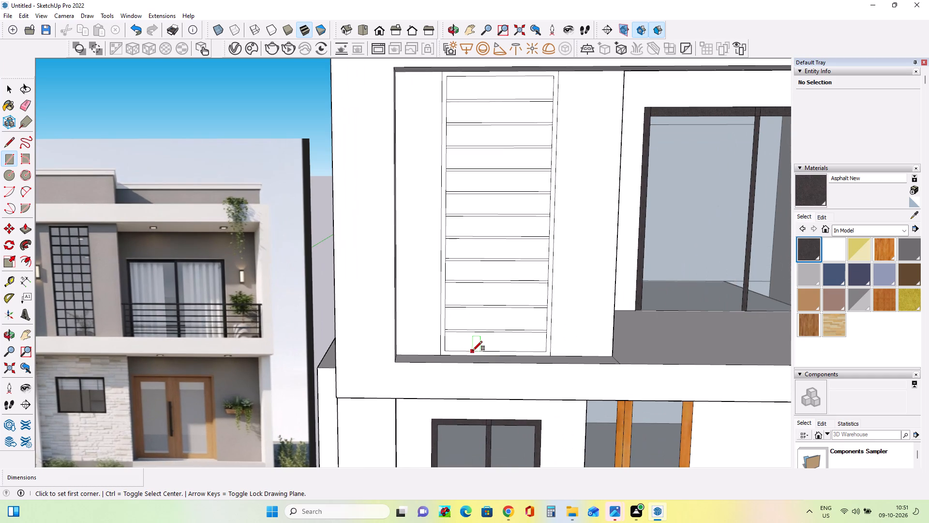
{"action": "left_click", "coordinate": [473, 351]}
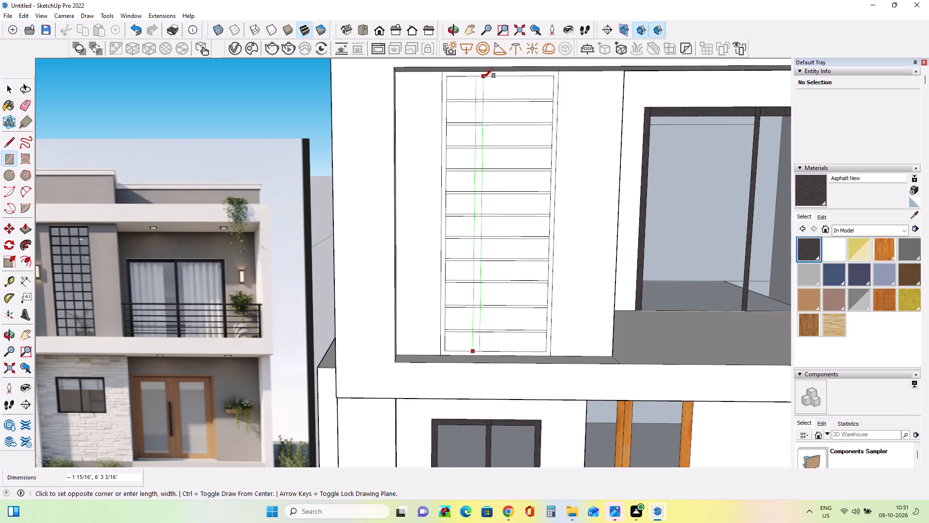
{"action": "scroll", "coordinate": [483, 78], "scroll_direction": "up", "scroll_amount": 2}
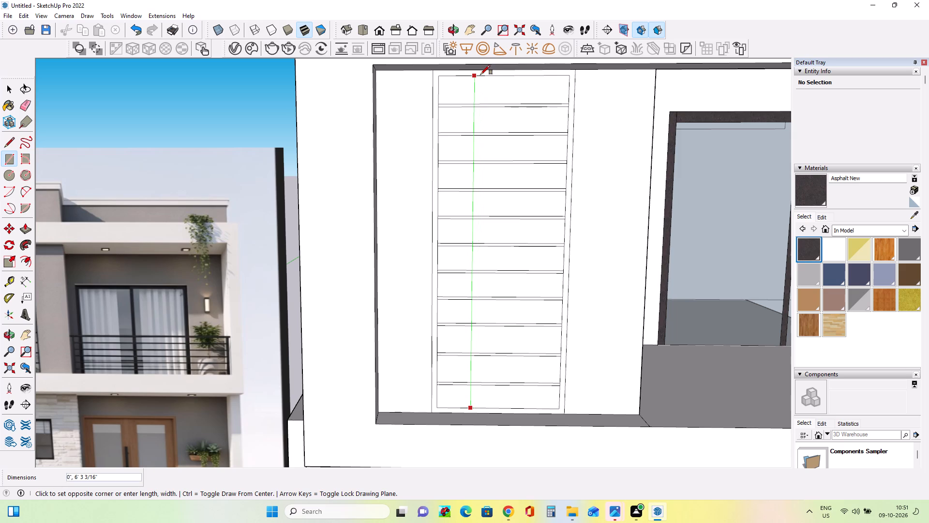
{"action": "scroll", "coordinate": [479, 75], "scroll_direction": "up", "scroll_amount": 10}
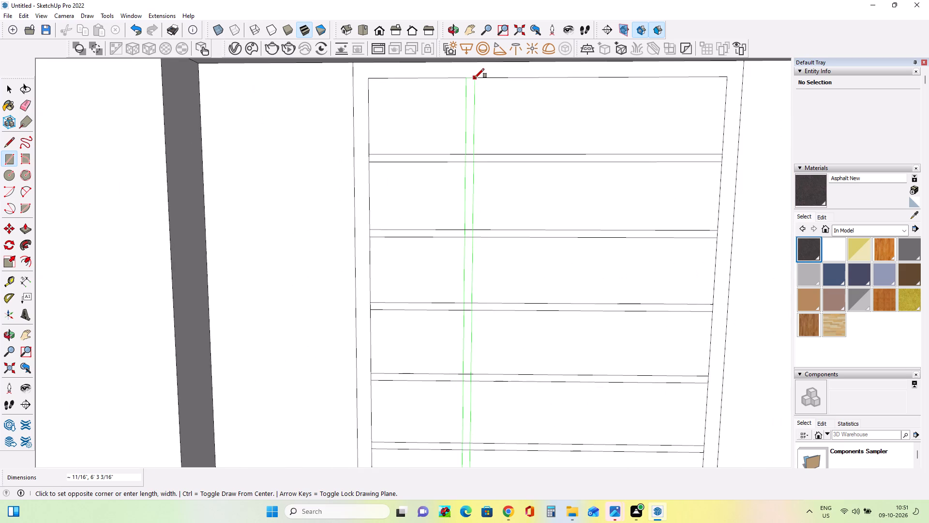
{"action": "left_click", "coordinate": [473, 77]}
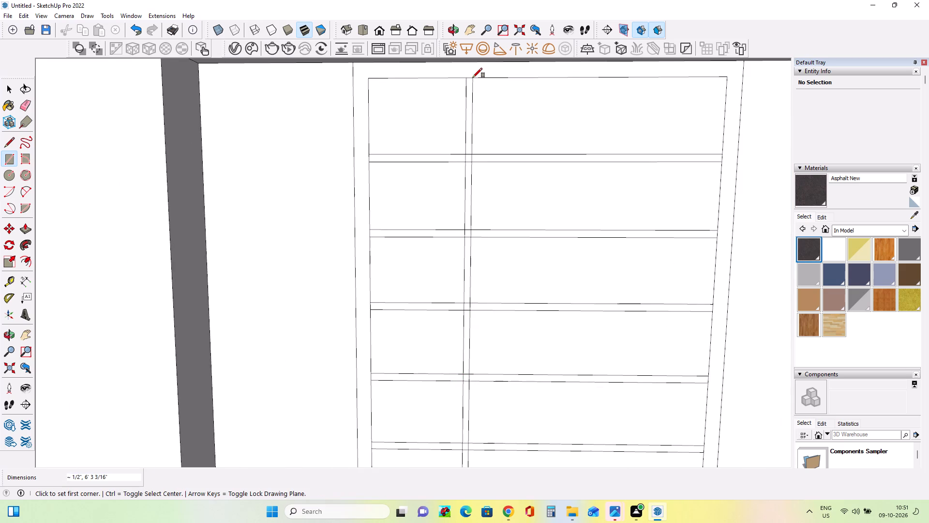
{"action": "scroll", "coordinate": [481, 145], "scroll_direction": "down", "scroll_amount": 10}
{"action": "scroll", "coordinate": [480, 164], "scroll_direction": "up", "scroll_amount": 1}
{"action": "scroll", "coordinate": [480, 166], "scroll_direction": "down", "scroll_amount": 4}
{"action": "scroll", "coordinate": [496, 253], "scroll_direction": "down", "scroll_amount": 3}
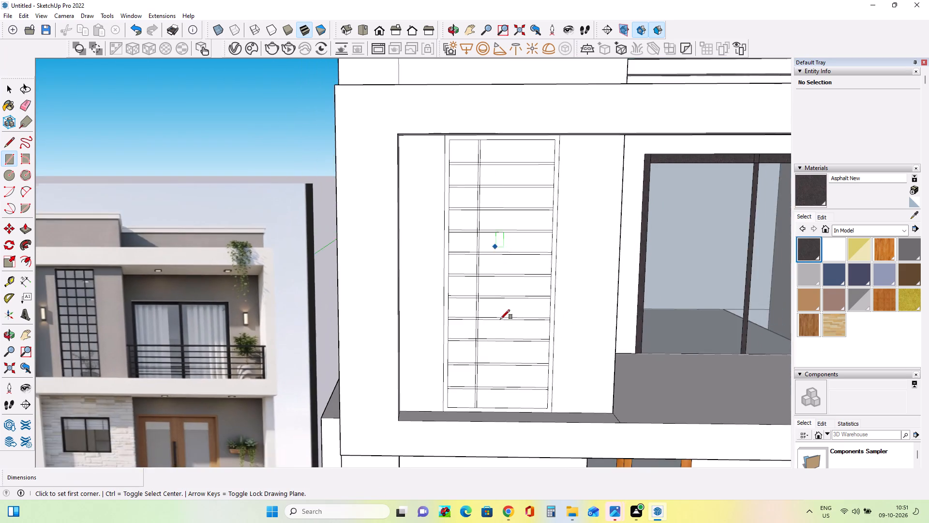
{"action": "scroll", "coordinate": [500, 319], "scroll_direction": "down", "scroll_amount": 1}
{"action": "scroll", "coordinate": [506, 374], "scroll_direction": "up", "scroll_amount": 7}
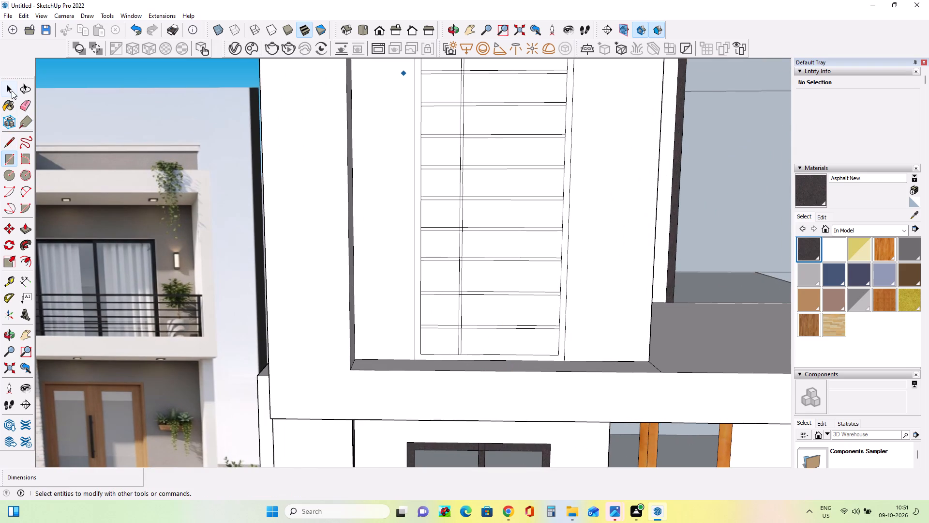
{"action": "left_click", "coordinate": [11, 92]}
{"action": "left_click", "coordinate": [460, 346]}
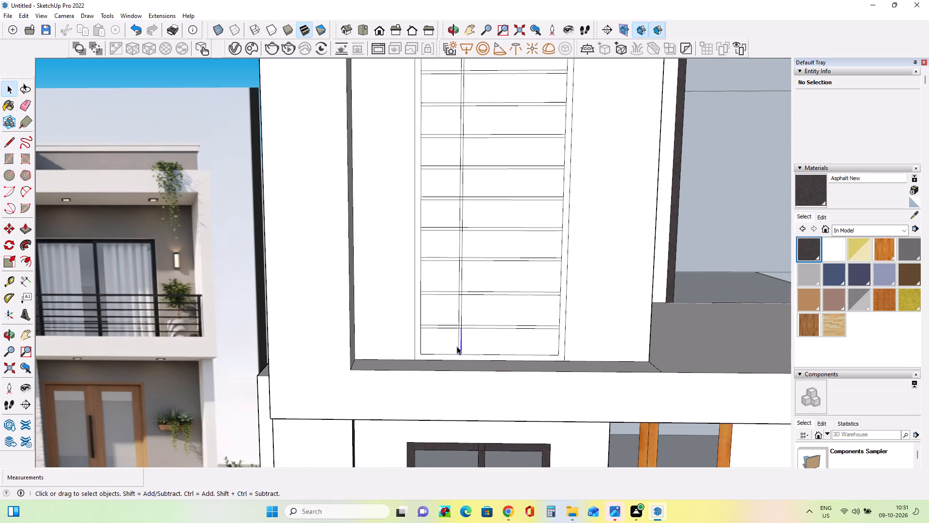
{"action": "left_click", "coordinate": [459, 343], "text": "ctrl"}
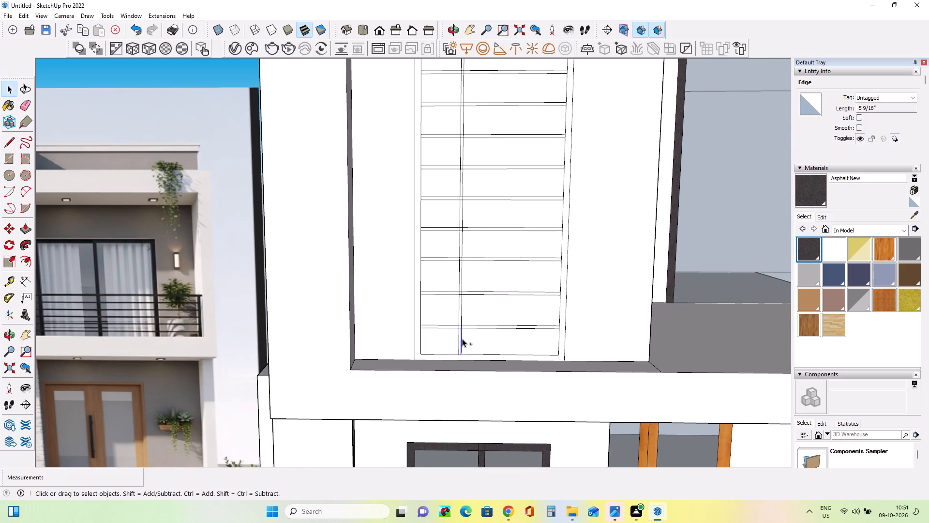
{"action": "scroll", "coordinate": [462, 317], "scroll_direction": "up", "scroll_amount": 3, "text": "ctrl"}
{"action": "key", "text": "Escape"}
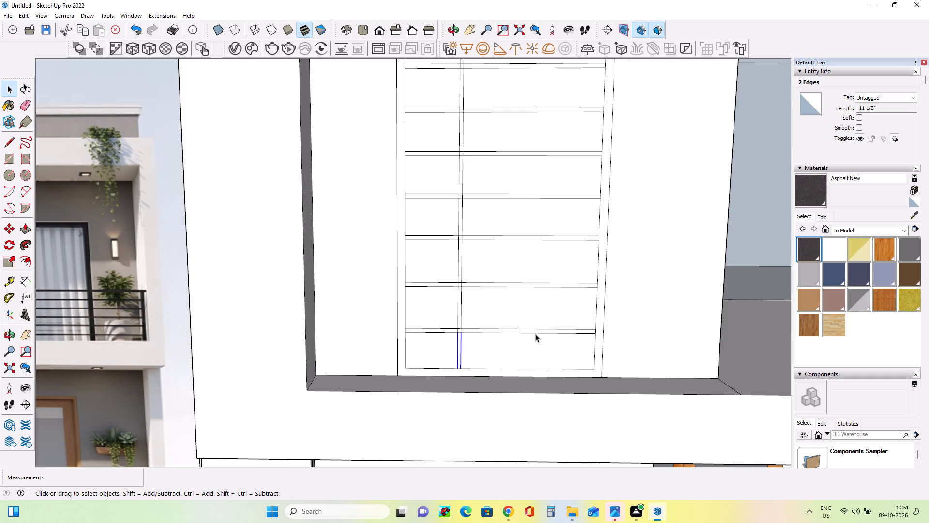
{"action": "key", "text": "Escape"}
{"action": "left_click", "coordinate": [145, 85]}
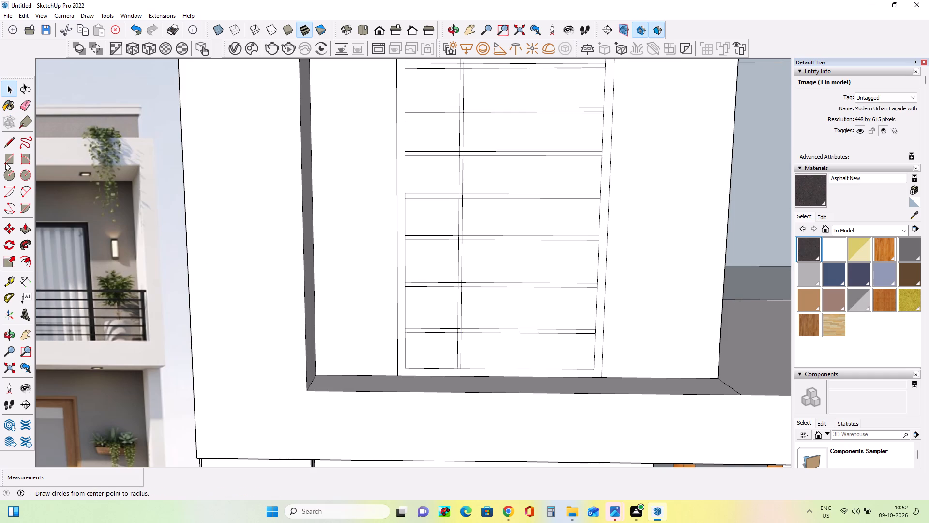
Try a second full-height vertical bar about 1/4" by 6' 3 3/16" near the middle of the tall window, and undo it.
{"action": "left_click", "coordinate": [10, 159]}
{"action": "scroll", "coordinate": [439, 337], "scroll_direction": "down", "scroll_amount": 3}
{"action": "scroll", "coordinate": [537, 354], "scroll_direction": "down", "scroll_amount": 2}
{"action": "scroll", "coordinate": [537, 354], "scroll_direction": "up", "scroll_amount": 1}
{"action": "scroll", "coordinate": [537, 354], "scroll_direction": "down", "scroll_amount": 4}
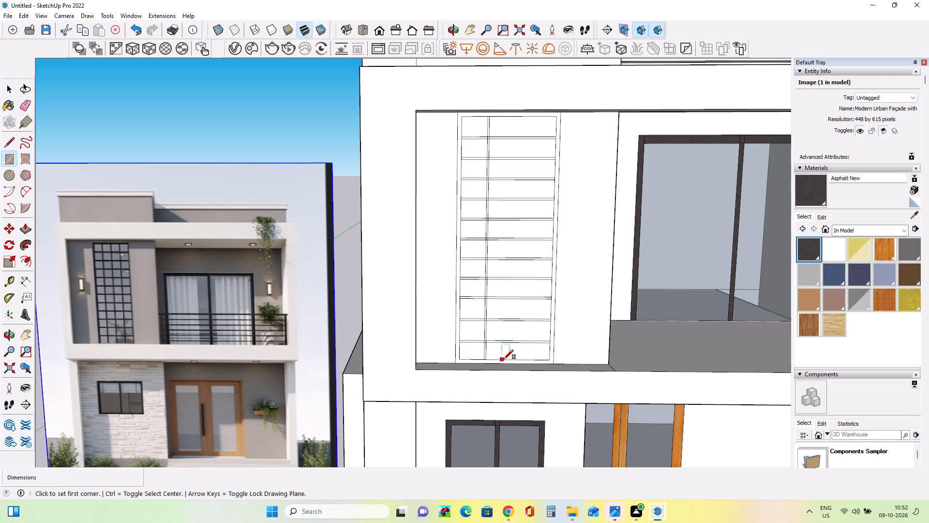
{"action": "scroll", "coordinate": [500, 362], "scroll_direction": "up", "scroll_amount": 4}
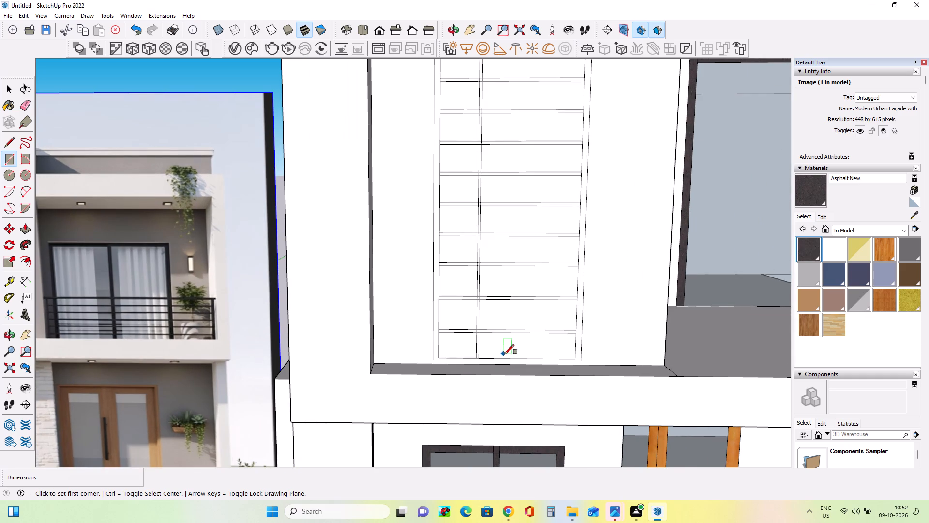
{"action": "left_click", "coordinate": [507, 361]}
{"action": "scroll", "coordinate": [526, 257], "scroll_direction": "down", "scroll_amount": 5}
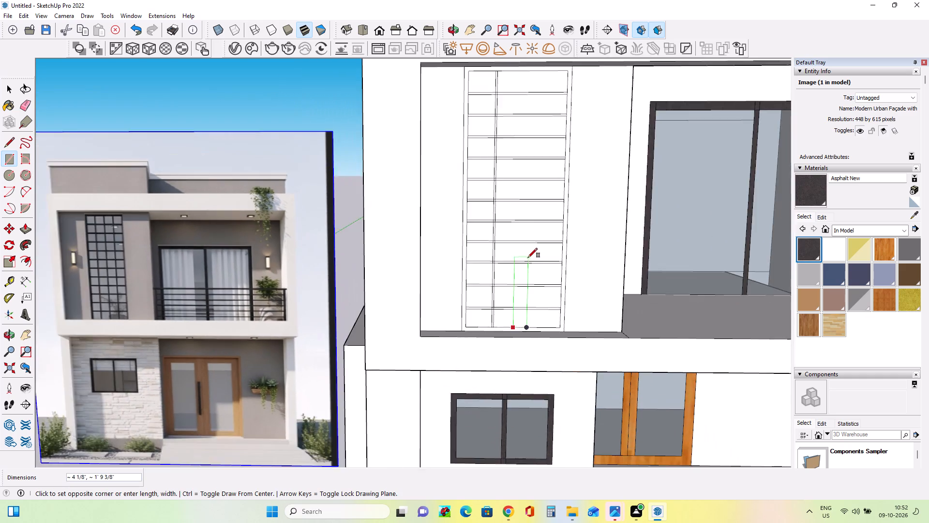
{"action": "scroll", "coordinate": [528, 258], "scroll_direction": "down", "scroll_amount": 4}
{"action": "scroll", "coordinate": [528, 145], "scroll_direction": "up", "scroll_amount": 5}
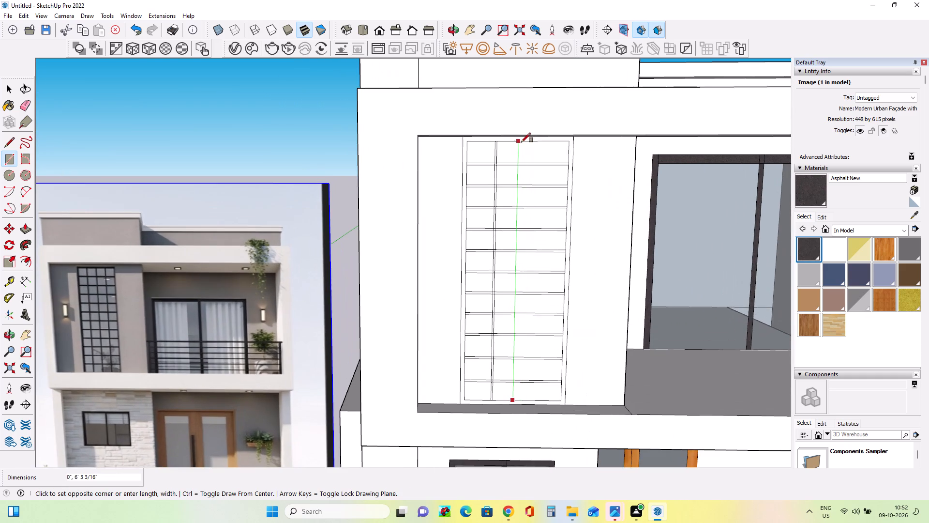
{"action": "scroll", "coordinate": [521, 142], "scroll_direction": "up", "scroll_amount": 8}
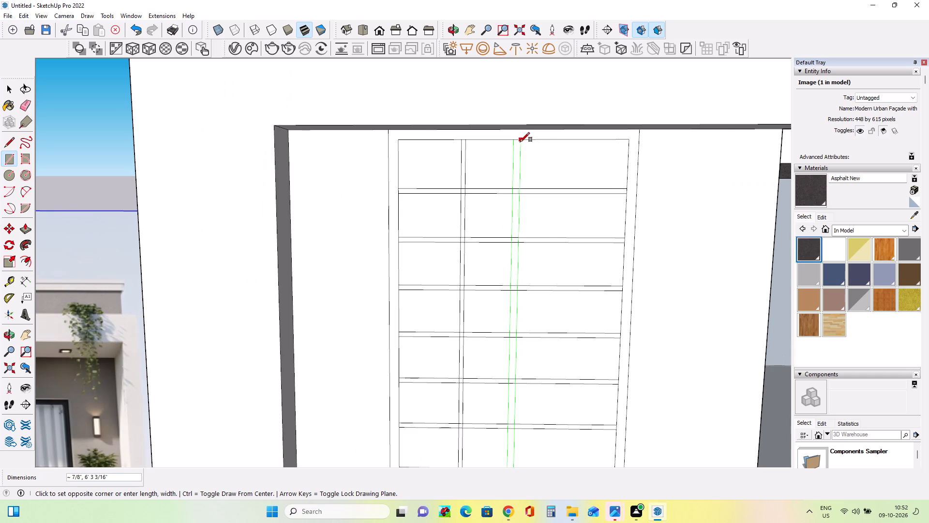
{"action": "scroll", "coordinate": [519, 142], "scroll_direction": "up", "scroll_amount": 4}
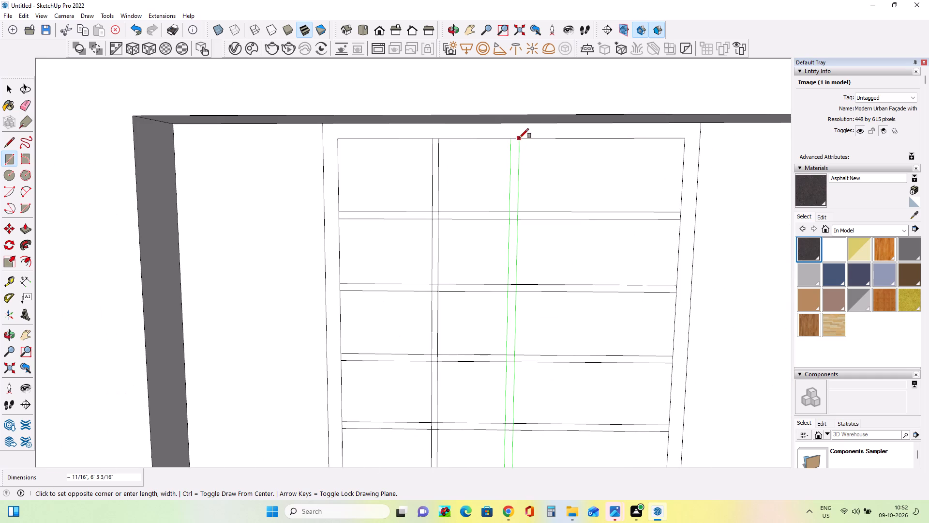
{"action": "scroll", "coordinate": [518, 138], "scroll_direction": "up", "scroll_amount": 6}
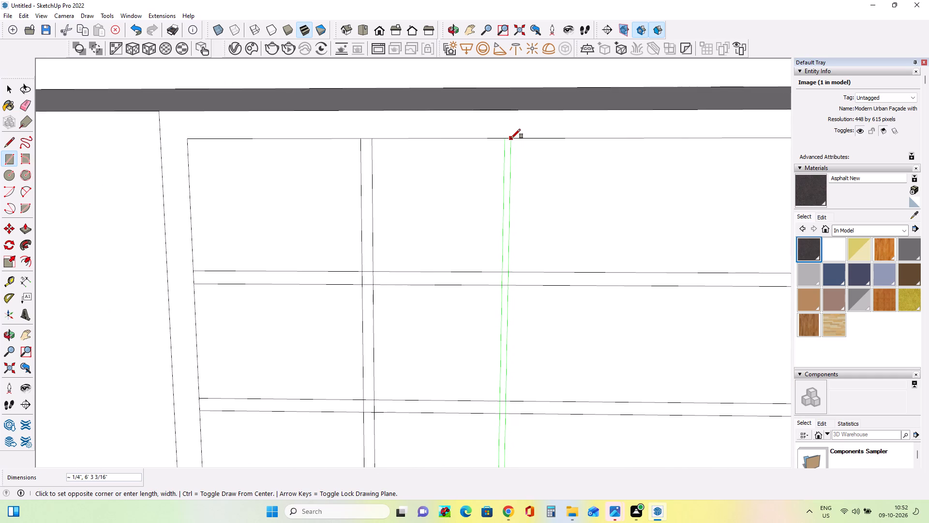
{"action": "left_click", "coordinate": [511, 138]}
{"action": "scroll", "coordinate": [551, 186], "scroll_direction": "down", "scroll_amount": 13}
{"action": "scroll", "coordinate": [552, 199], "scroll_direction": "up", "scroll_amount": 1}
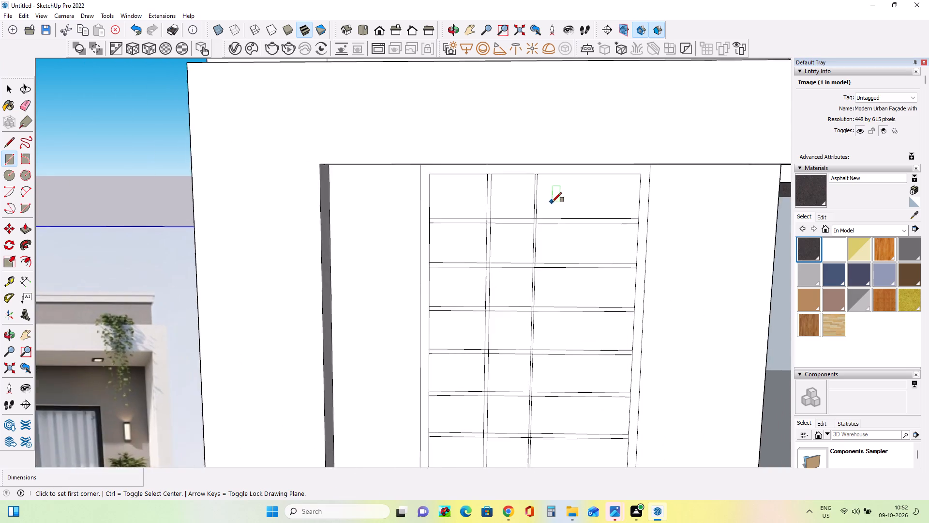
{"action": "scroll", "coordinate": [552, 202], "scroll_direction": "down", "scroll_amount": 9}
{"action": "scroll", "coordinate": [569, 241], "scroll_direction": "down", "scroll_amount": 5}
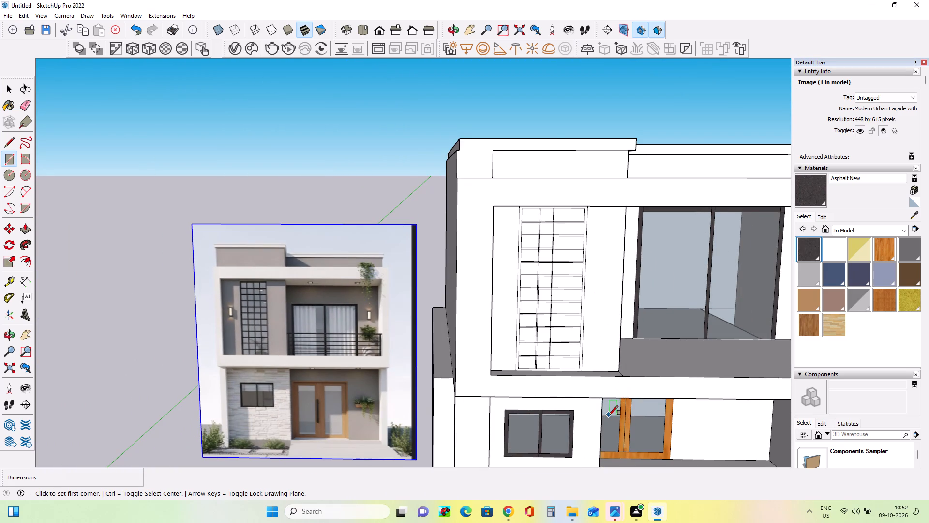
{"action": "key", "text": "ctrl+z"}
Draw a second full-height vertical bar rectangle about 5/8" by 6' 3 3/16" near the middle of the tall window.
{"action": "scroll", "coordinate": [547, 353], "scroll_direction": "up", "scroll_amount": 9}
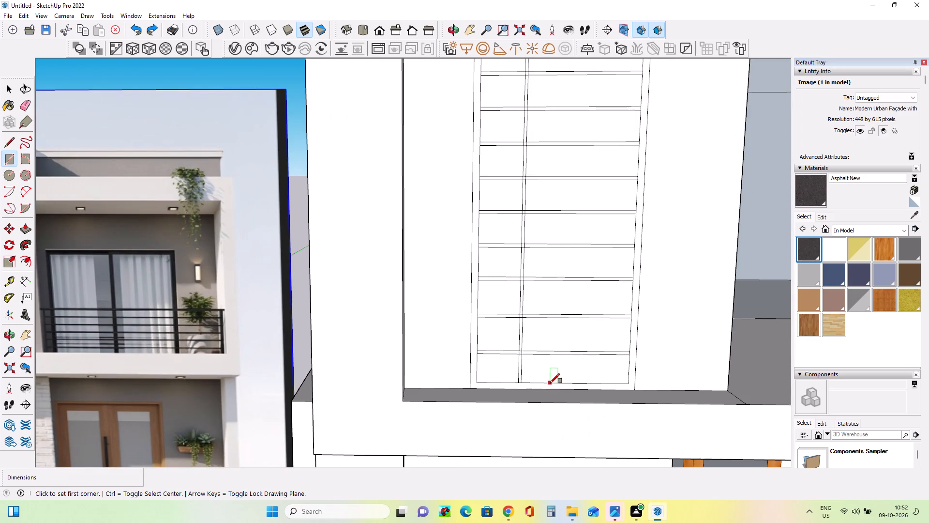
{"action": "left_click", "coordinate": [554, 383]}
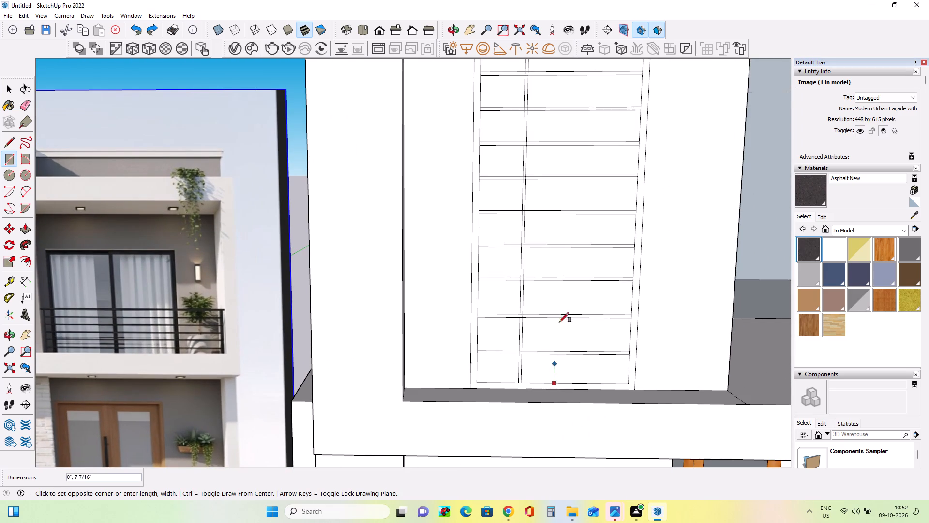
{"action": "scroll", "coordinate": [565, 237], "scroll_direction": "down", "scroll_amount": 13}
{"action": "scroll", "coordinate": [574, 163], "scroll_direction": "up", "scroll_amount": 8}
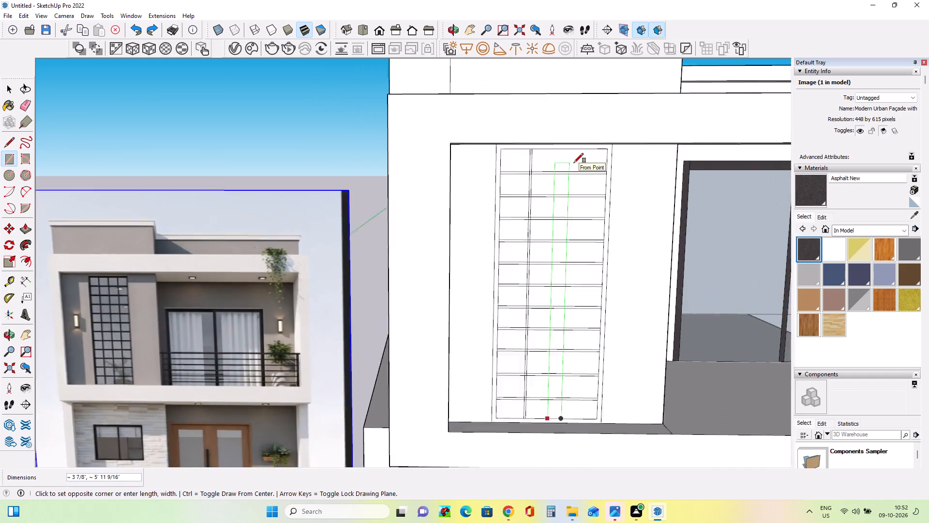
{"action": "scroll", "coordinate": [574, 163], "scroll_direction": "up", "scroll_amount": 10}
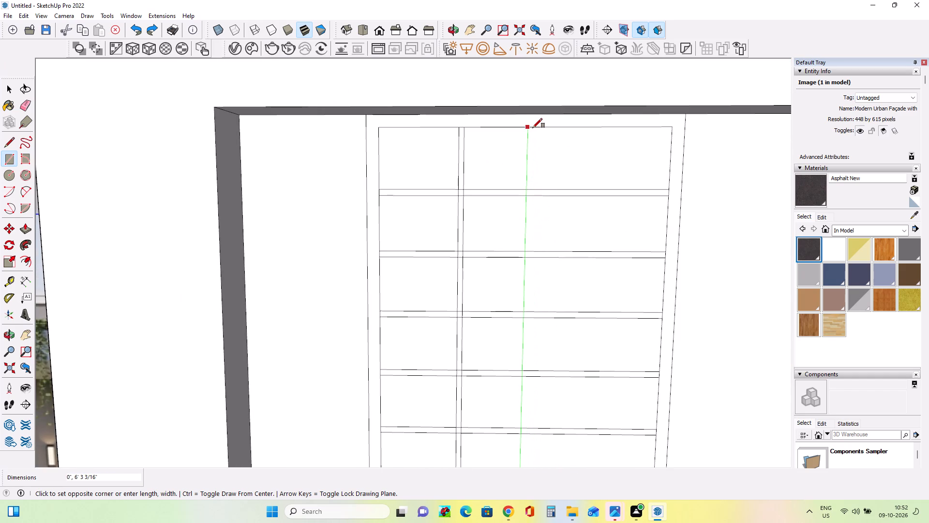
{"action": "left_click", "coordinate": [534, 128]}
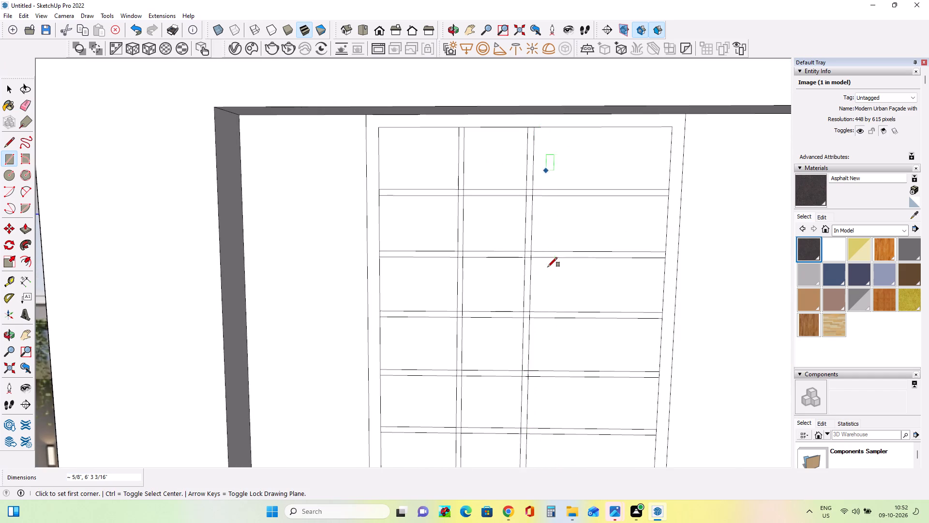
Draw a third full-height vertical bar rectangle about 9/16" by 6' 3 3/16" on the tall window, between the middle bar and the right border.
{"action": "scroll", "coordinate": [549, 270], "scroll_direction": "down", "scroll_amount": 19}
{"action": "scroll", "coordinate": [572, 395], "scroll_direction": "up", "scroll_amount": 3}
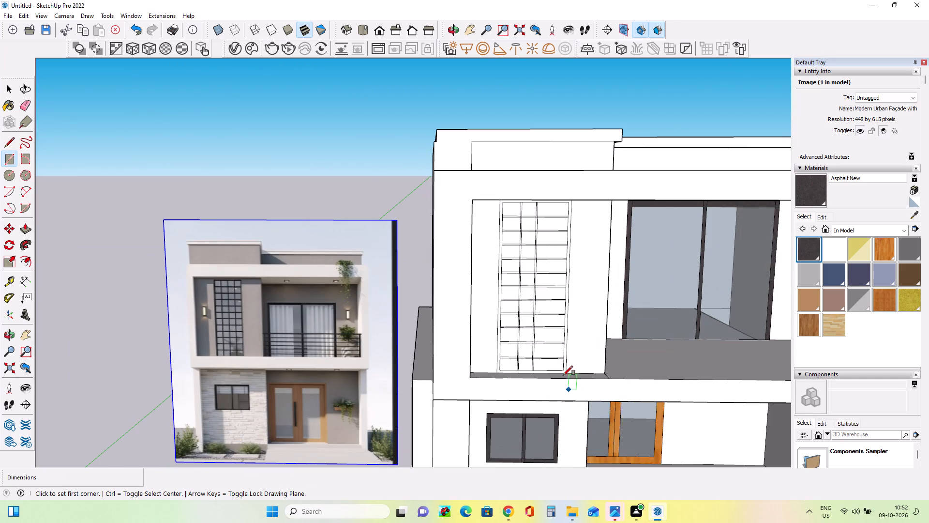
{"action": "scroll", "coordinate": [551, 371], "scroll_direction": "up", "scroll_amount": 5}
{"action": "left_click", "coordinate": [546, 369]}
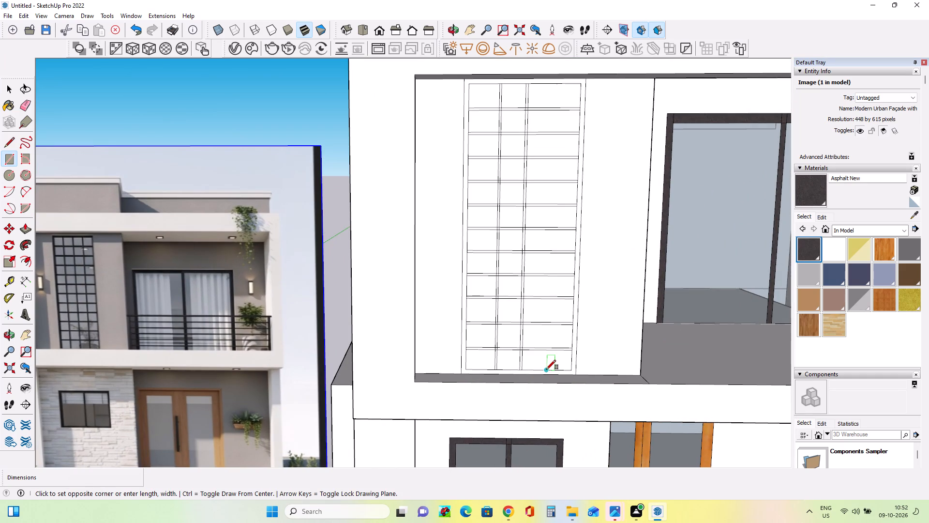
{"action": "scroll", "coordinate": [550, 96], "scroll_direction": "up", "scroll_amount": 3}
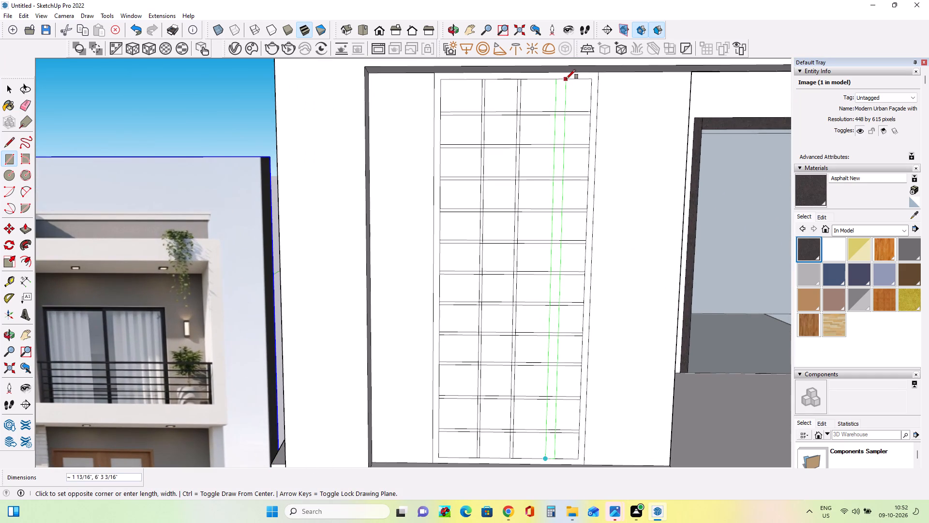
{"action": "scroll", "coordinate": [564, 79], "scroll_direction": "up", "scroll_amount": 4}
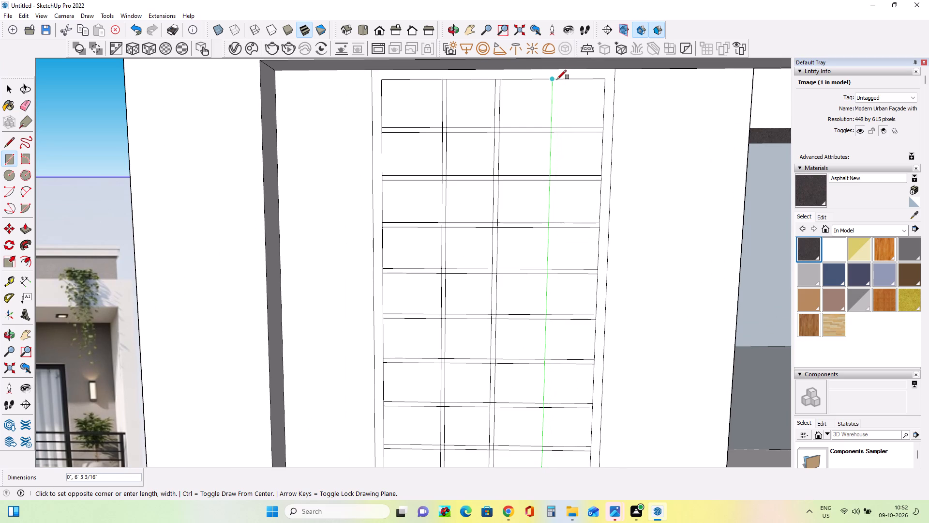
{"action": "scroll", "coordinate": [557, 79], "scroll_direction": "up", "scroll_amount": 5}
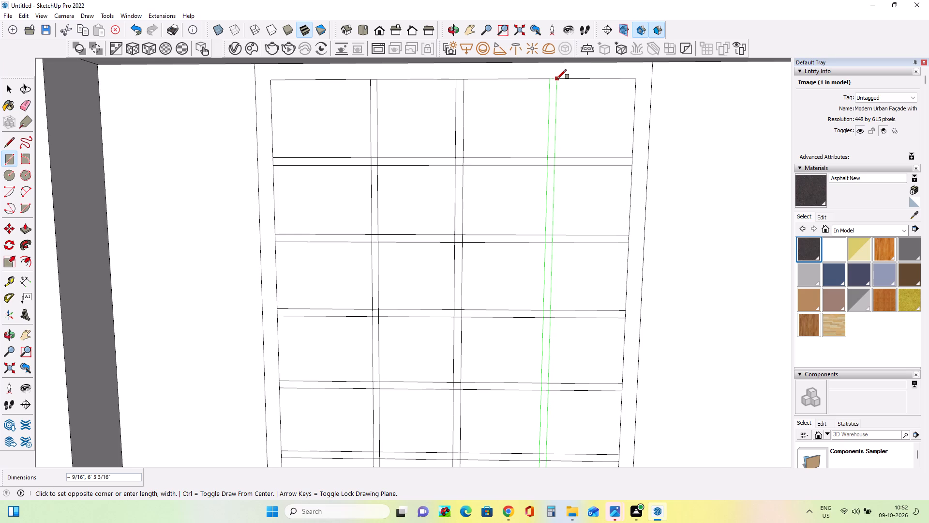
{"action": "left_click", "coordinate": [557, 79]}
Paint the outer border frame of the tall gridded window with the Asphalt New material.
{"action": "scroll", "coordinate": [585, 198], "scroll_direction": "down", "scroll_amount": 2}
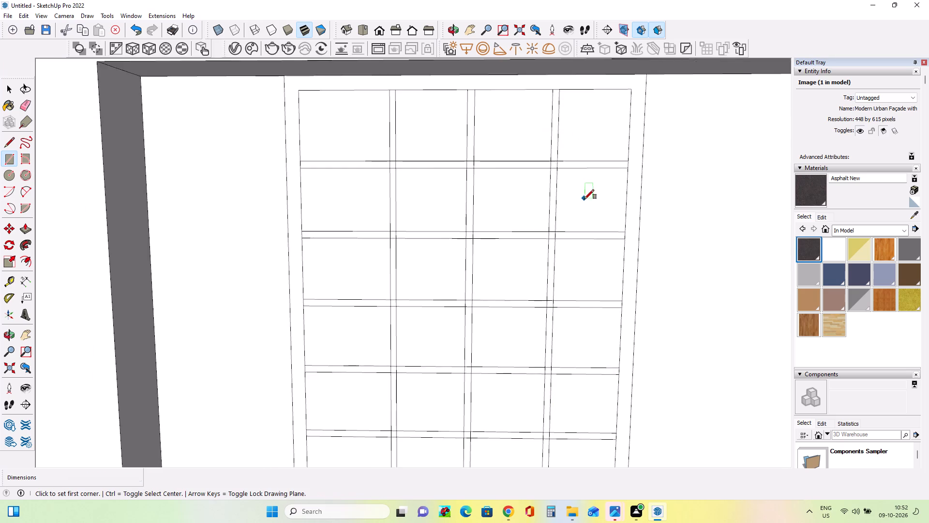
{"action": "scroll", "coordinate": [584, 199], "scroll_direction": "down", "scroll_amount": 17}
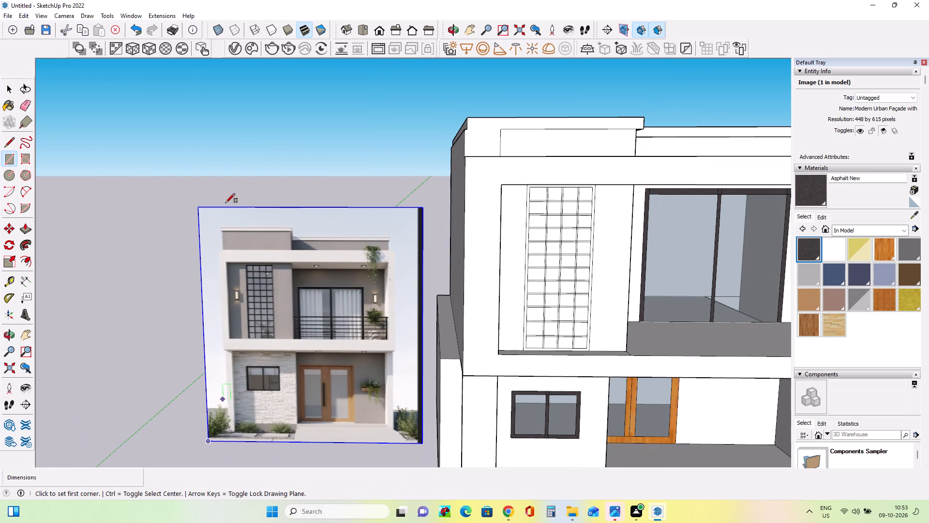
{"action": "left_click", "coordinate": [809, 248]}
{"action": "scroll", "coordinate": [573, 316], "scroll_direction": "up", "scroll_amount": 8}
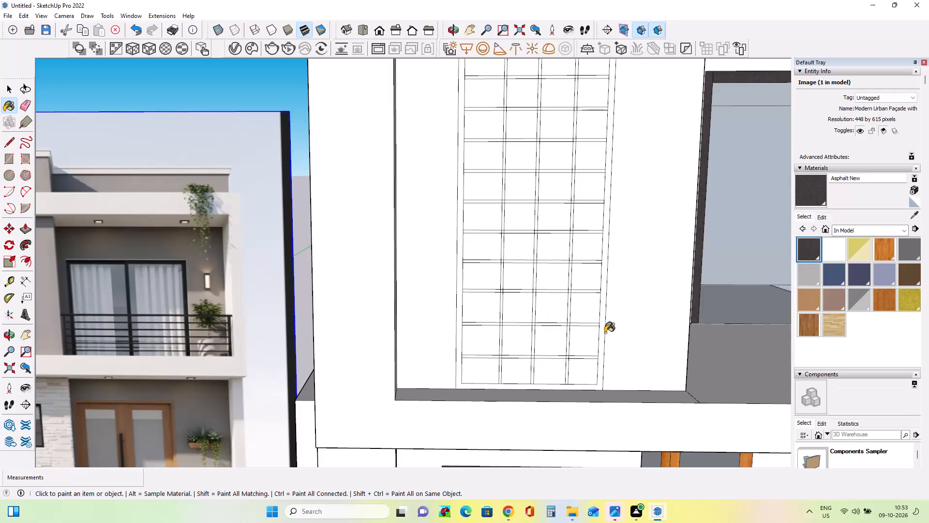
{"action": "left_click", "coordinate": [602, 331]}
Paint the lowest three crossbars across the two right-hand pane columns, plus the right vertical bar up to the third crossbar, with Asphalt New.
{"action": "scroll", "coordinate": [585, 325], "scroll_direction": "up", "scroll_amount": 7}
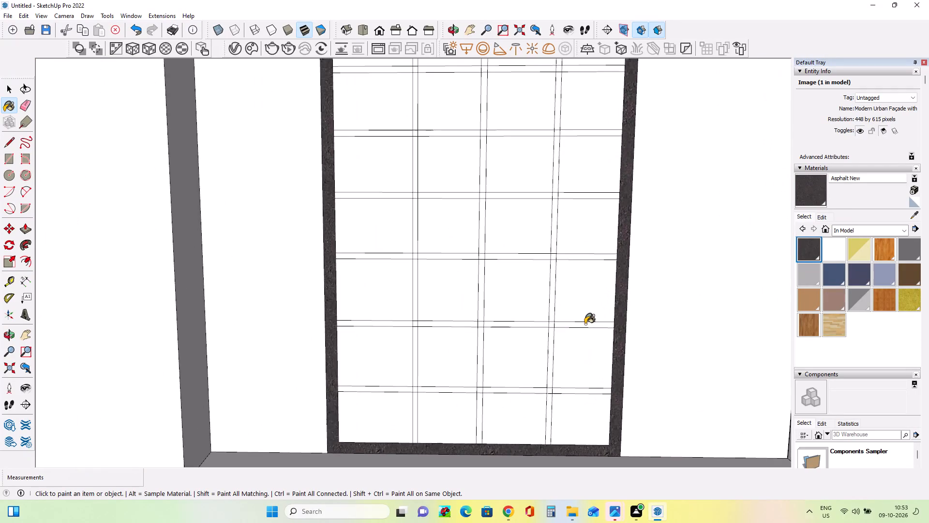
{"action": "left_click", "coordinate": [585, 324]}
{"action": "left_click", "coordinate": [595, 393]}
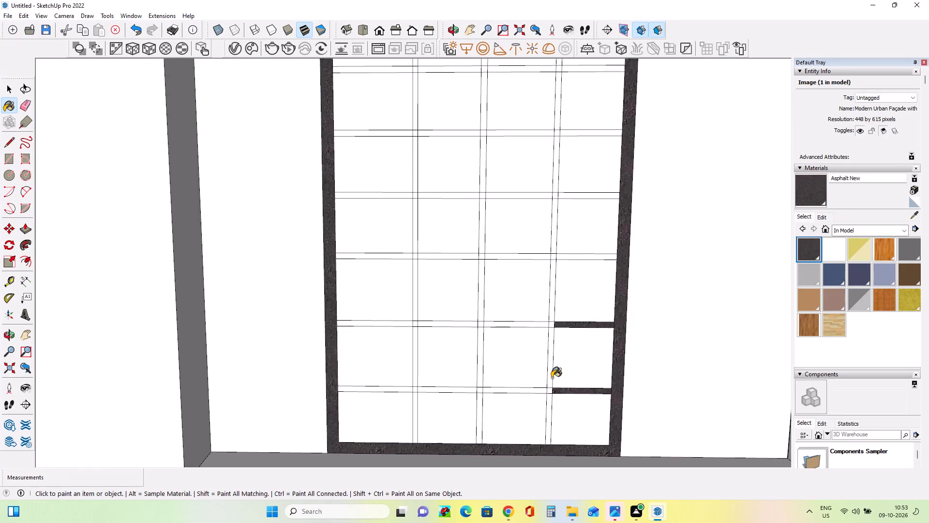
{"action": "left_click", "coordinate": [551, 377]}
{"action": "left_click", "coordinate": [546, 409]}
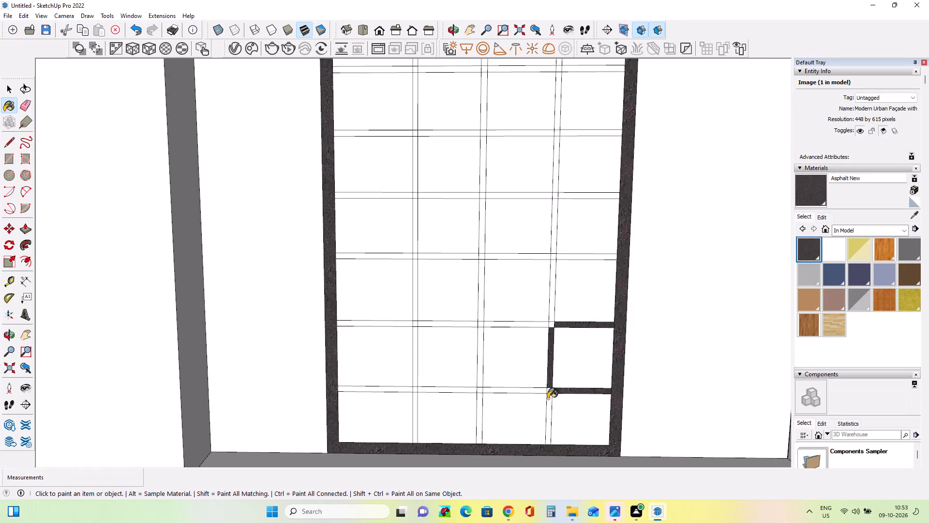
{"action": "left_click", "coordinate": [548, 399]}
{"action": "left_click", "coordinate": [549, 391]}
{"action": "left_click", "coordinate": [515, 392]}
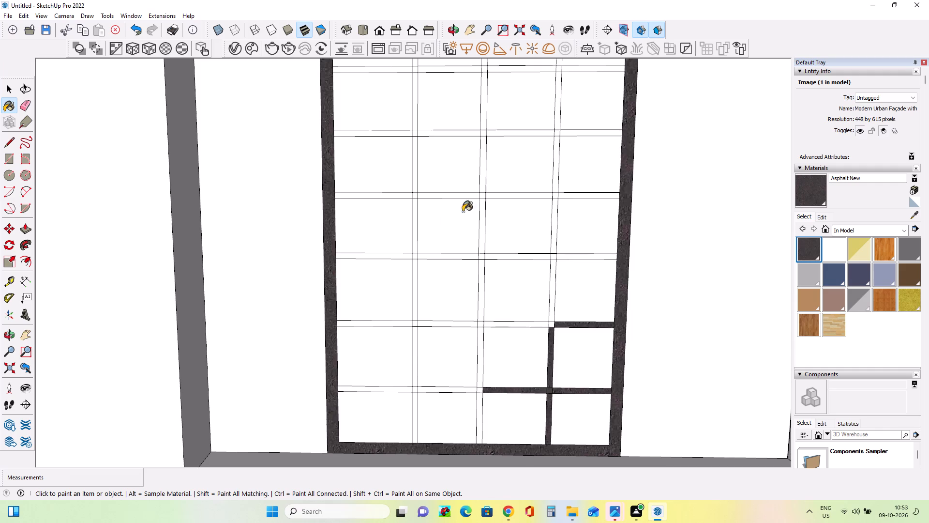
{"action": "left_click", "coordinate": [600, 256]}
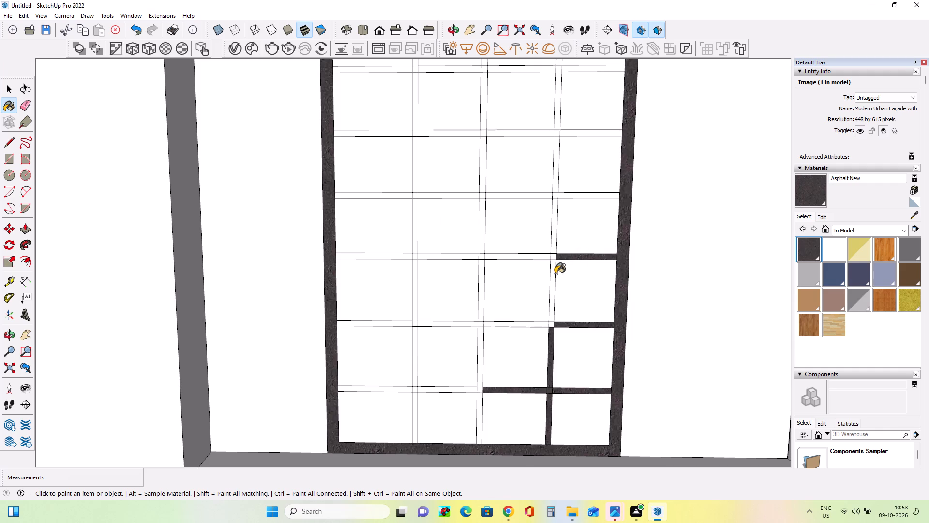
{"action": "left_click", "coordinate": [552, 274]}
{"action": "left_click", "coordinate": [552, 258]}
{"action": "left_click", "coordinate": [537, 256]}
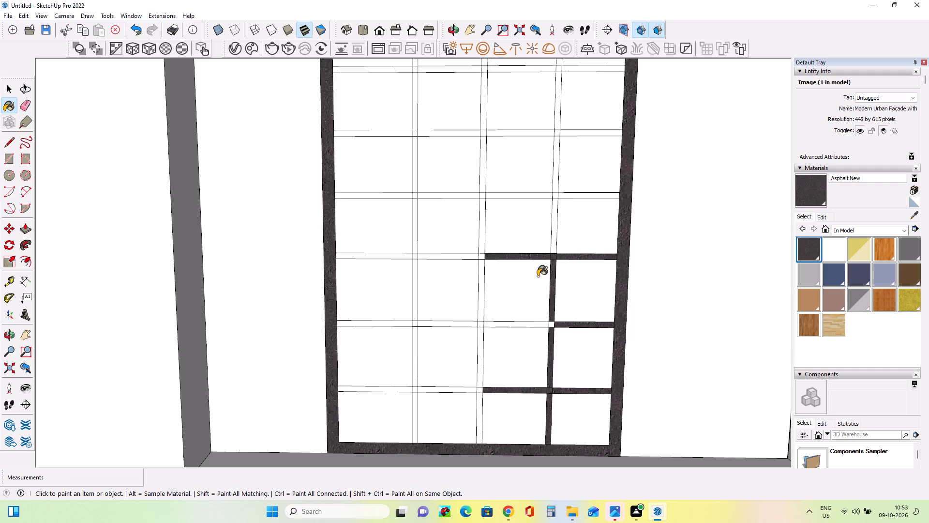
{"action": "left_click", "coordinate": [551, 326]}
{"action": "left_click", "coordinate": [541, 326]}
Paint the middle vertical bar up to the third crossbar and the lowest three crossbars across the second pane column with Asphalt New.
{"action": "left_click", "coordinate": [479, 390]}
{"action": "left_click", "coordinate": [479, 379]}
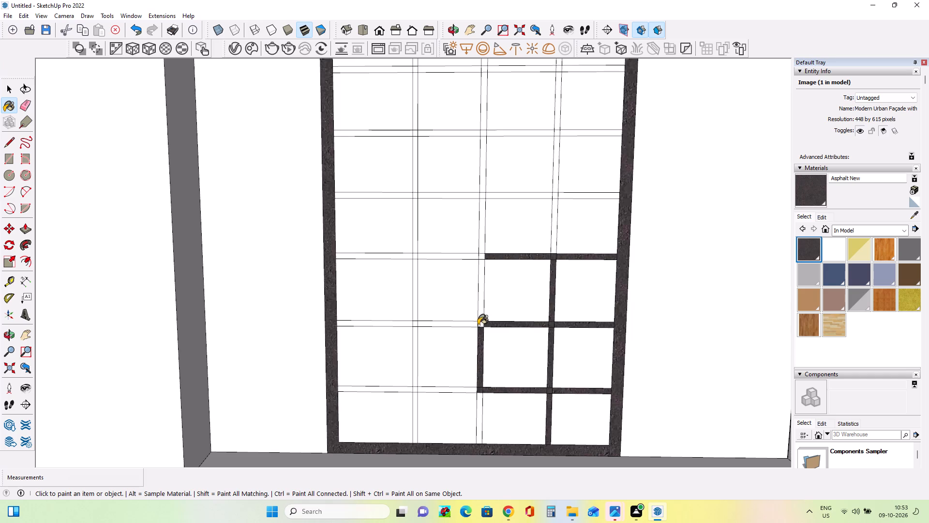
{"action": "left_click", "coordinate": [480, 323]}
{"action": "left_click", "coordinate": [480, 315]}
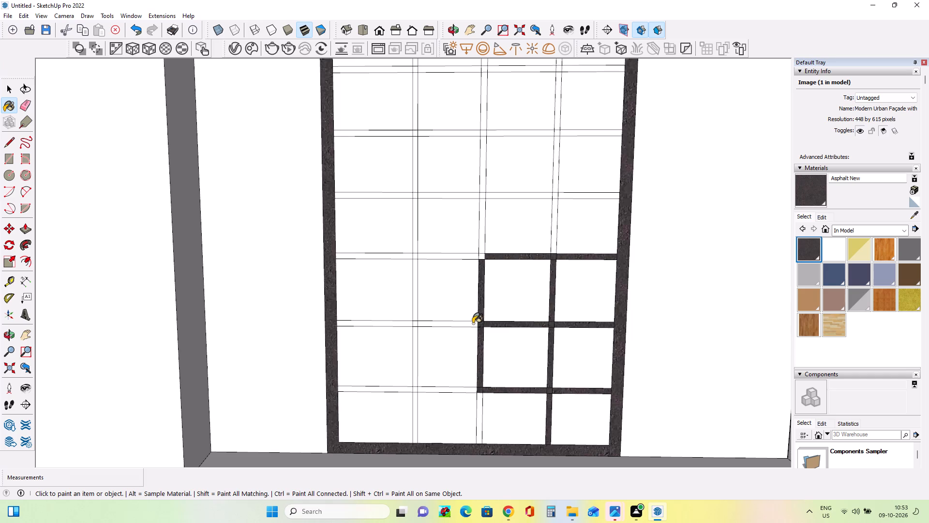
{"action": "left_click", "coordinate": [473, 323]}
{"action": "left_click", "coordinate": [474, 257]}
{"action": "left_click", "coordinate": [485, 258]}
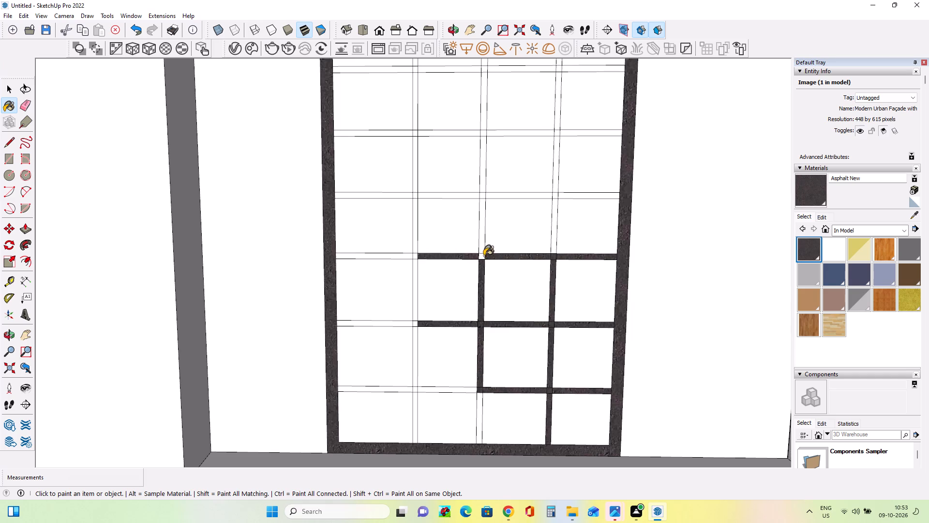
{"action": "left_click", "coordinate": [482, 256]}
{"action": "left_click", "coordinate": [479, 417]}
{"action": "left_click", "coordinate": [458, 391]}
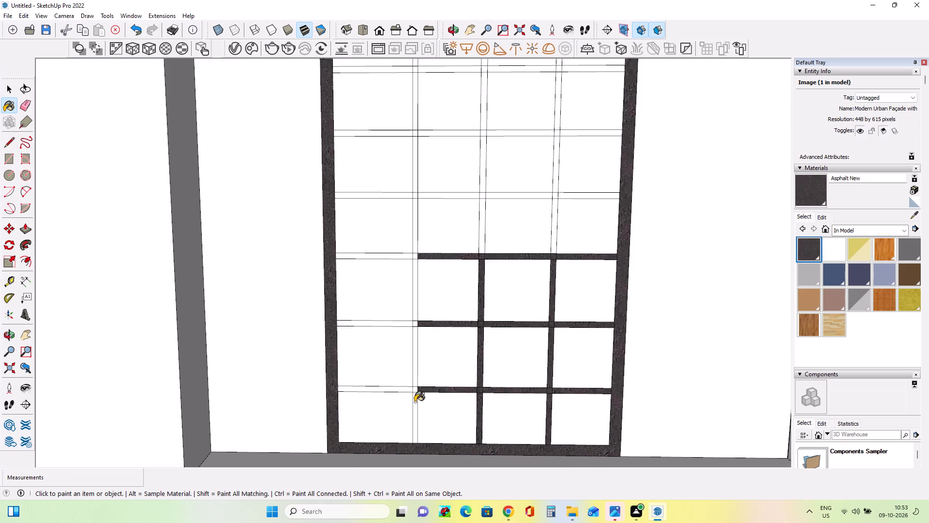
Paint the left vertical bar up to the third crossbar and the lowest three crossbars across the leftmost pane column with Asphalt New.
{"action": "left_click", "coordinate": [415, 402]}
{"action": "left_click", "coordinate": [415, 392]}
{"action": "left_click", "coordinate": [414, 388]}
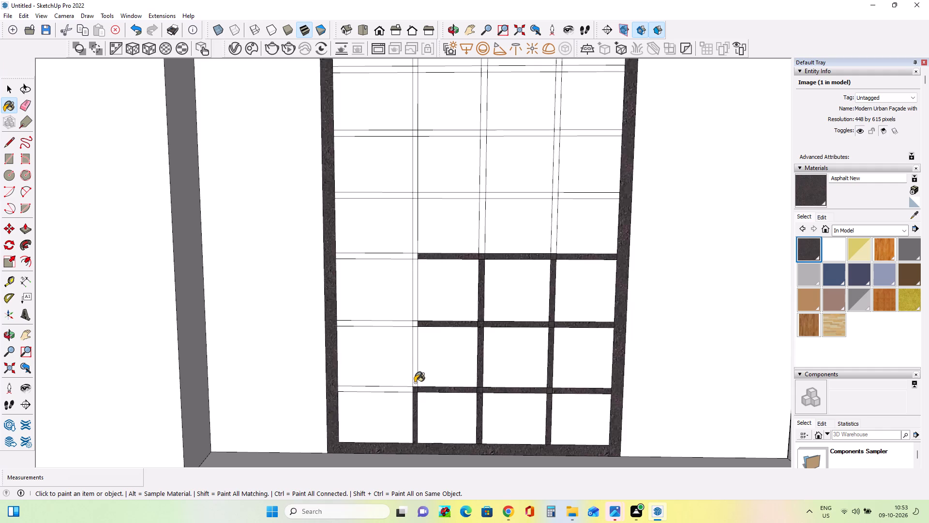
{"action": "left_click", "coordinate": [415, 383]}
{"action": "left_click", "coordinate": [403, 390]}
{"action": "left_click", "coordinate": [410, 323]}
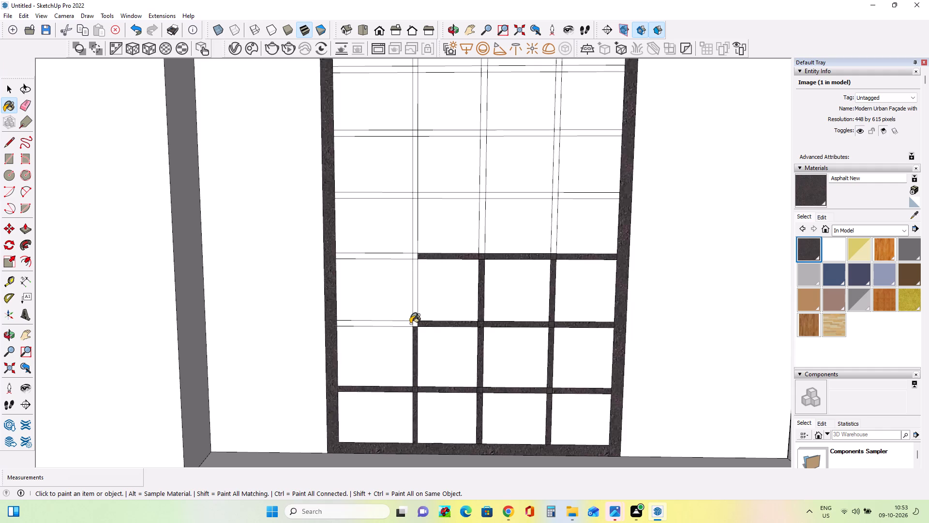
{"action": "left_click", "coordinate": [413, 323]}
{"action": "left_click", "coordinate": [415, 324]}
{"action": "left_click", "coordinate": [415, 315]}
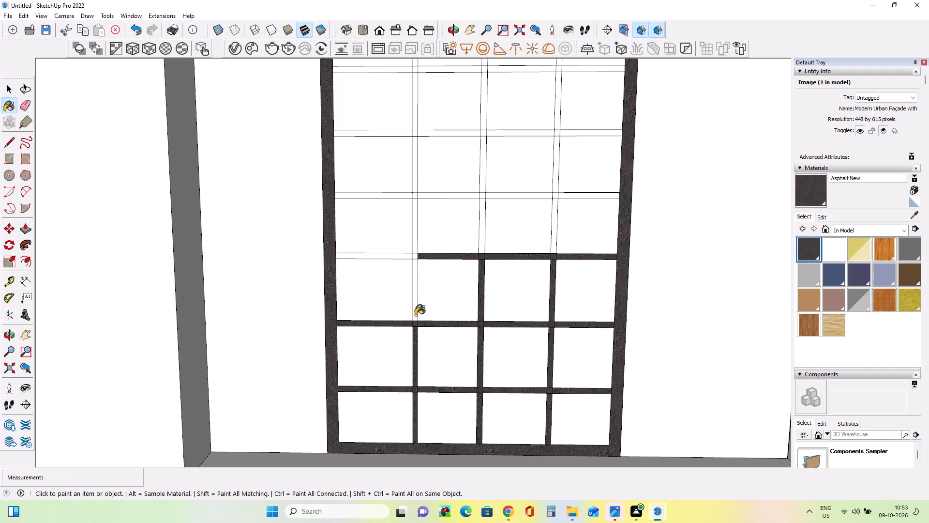
{"action": "left_click", "coordinate": [386, 257]}
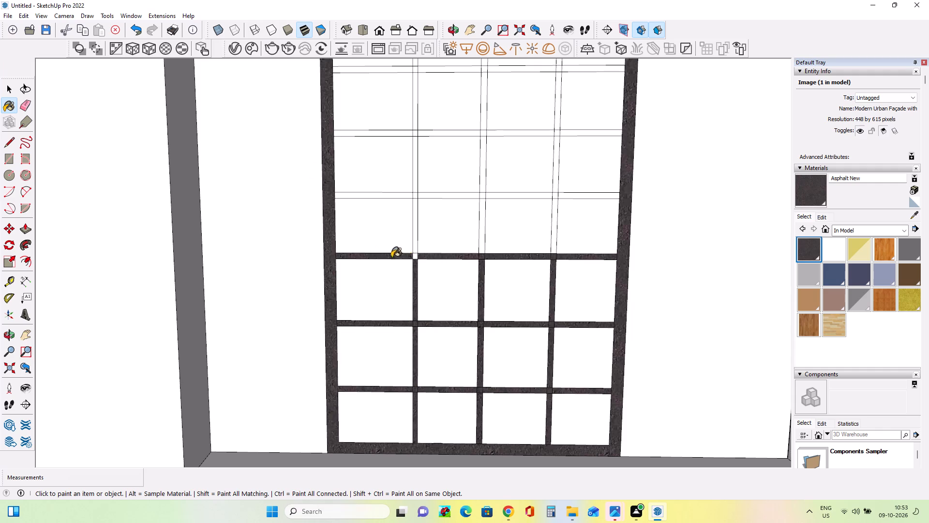
{"action": "left_click", "coordinate": [414, 258]}
Paint the fourth crossbar from the bottom and the vertical bar segments directly below and above it with Asphalt New.
{"action": "left_click", "coordinate": [415, 241]}
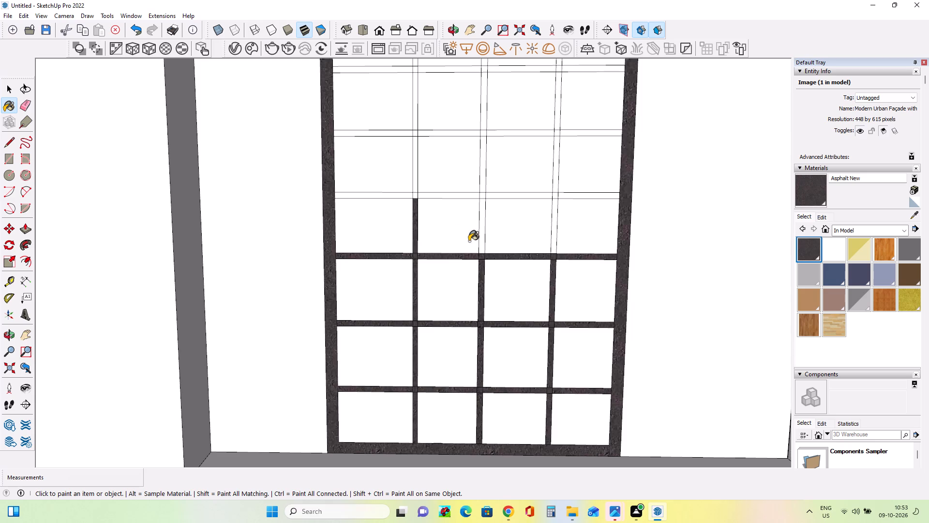
{"action": "left_click", "coordinate": [481, 246]}
{"action": "left_click", "coordinate": [552, 245]}
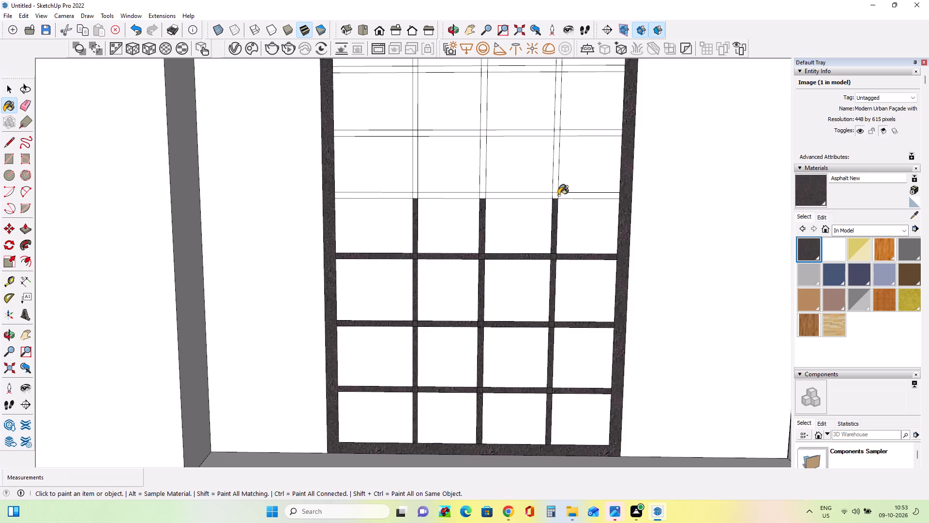
{"action": "left_click", "coordinate": [555, 197]}
{"action": "left_click", "coordinate": [559, 197]}
{"action": "left_click", "coordinate": [554, 190]}
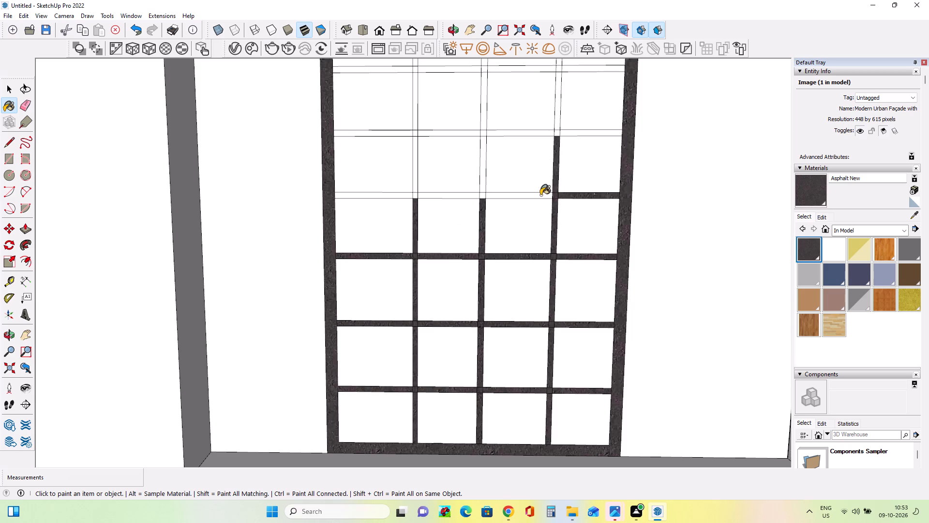
{"action": "left_click", "coordinate": [540, 194]}
{"action": "left_click", "coordinate": [484, 197]}
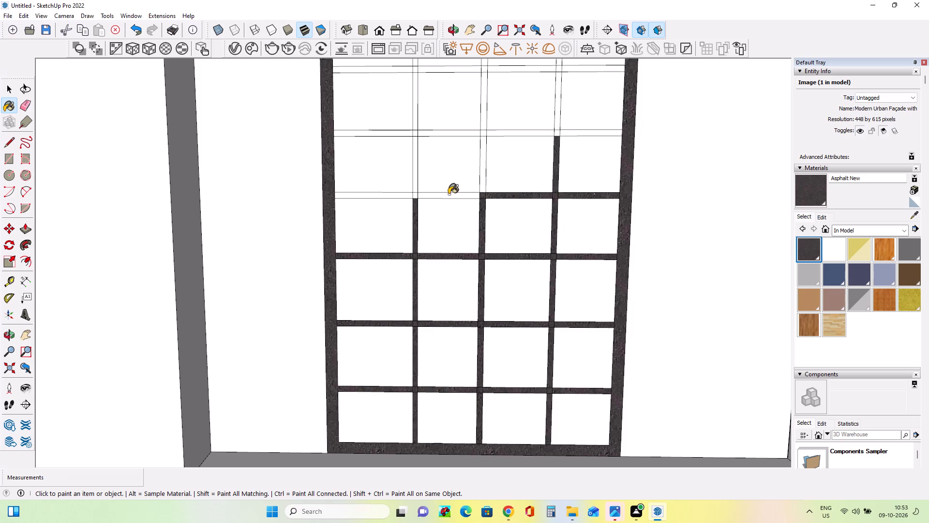
{"action": "left_click", "coordinate": [450, 194]}
{"action": "left_click", "coordinate": [414, 197]}
{"action": "left_click", "coordinate": [402, 197]}
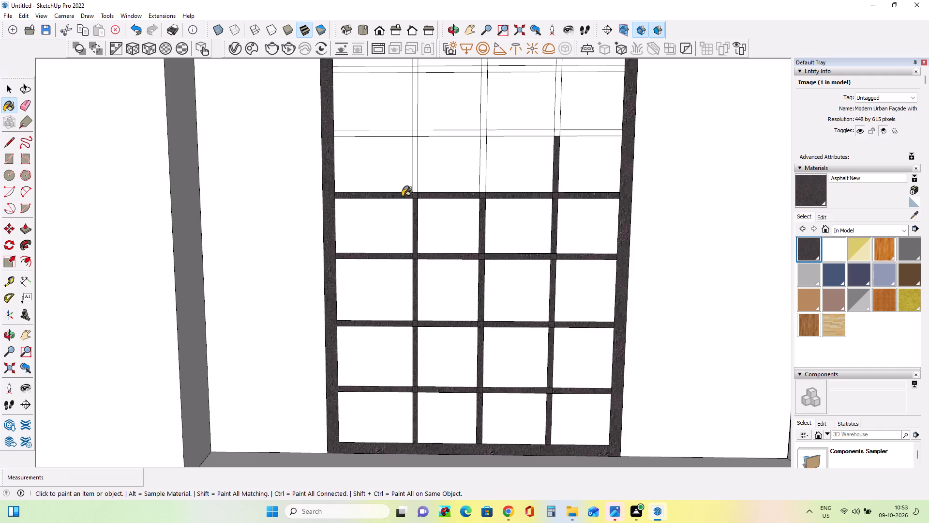
{"action": "left_click", "coordinate": [416, 187]}
{"action": "left_click", "coordinate": [483, 186]}
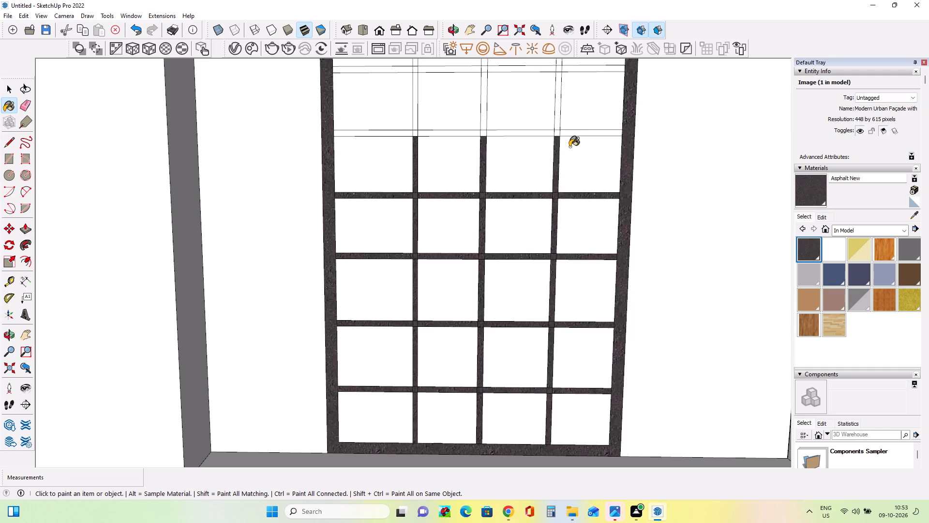
Paint the fifth crossbar from the bottom and the three vertical bar segments directly above it with Asphalt New.
{"action": "left_click", "coordinate": [599, 135]}
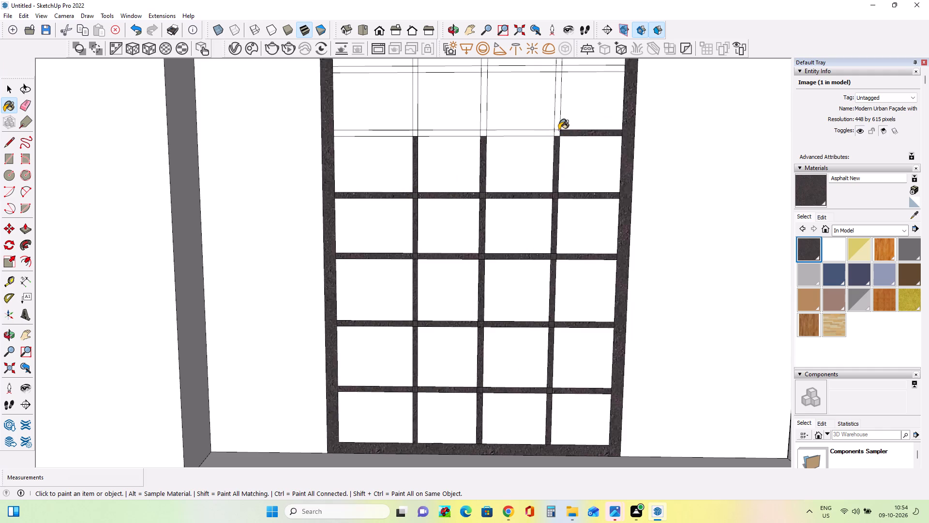
{"action": "left_click", "coordinate": [557, 133]}
{"action": "left_click", "coordinate": [557, 124]}
{"action": "left_click", "coordinate": [548, 133]}
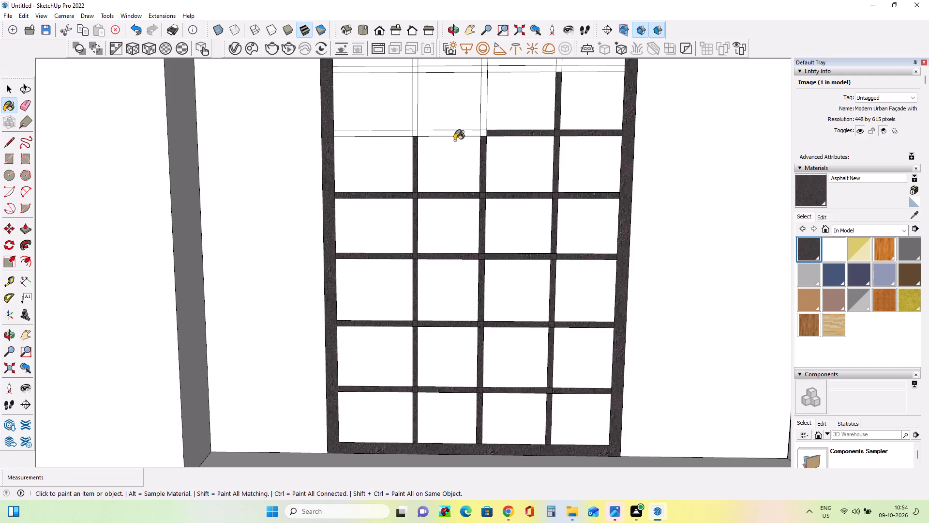
{"action": "left_click", "coordinate": [457, 137]}
{"action": "left_click", "coordinate": [473, 133]}
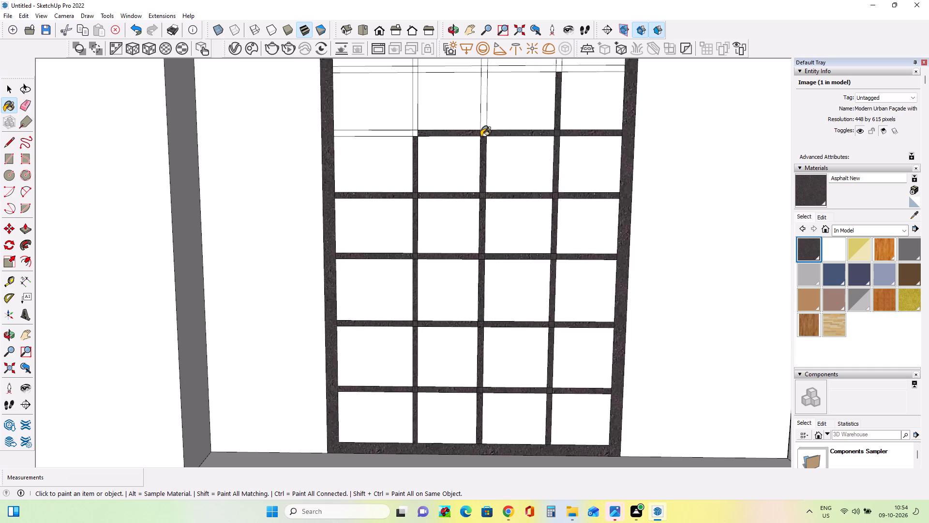
{"action": "left_click", "coordinate": [482, 136]}
{"action": "left_click", "coordinate": [482, 122]}
{"action": "left_click", "coordinate": [484, 134]}
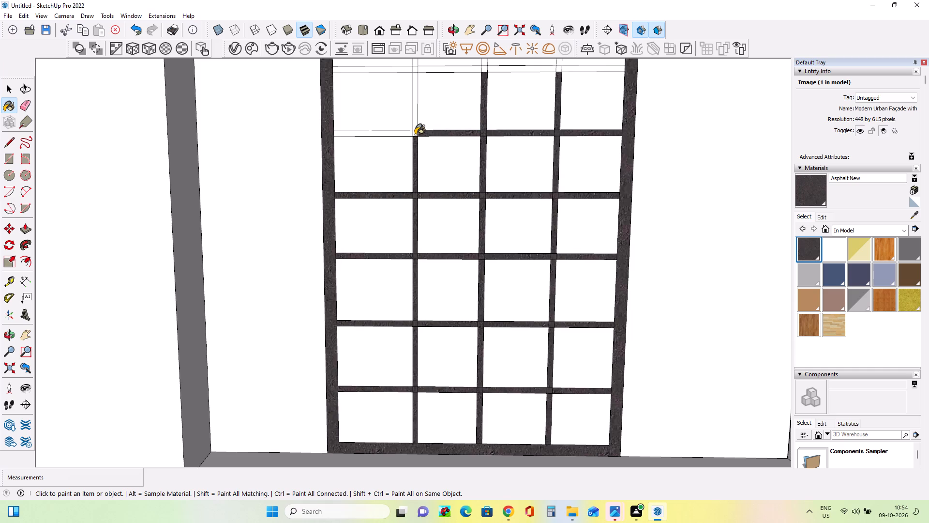
{"action": "left_click", "coordinate": [415, 135]}
{"action": "left_click", "coordinate": [407, 132]}
{"action": "left_click", "coordinate": [416, 125]}
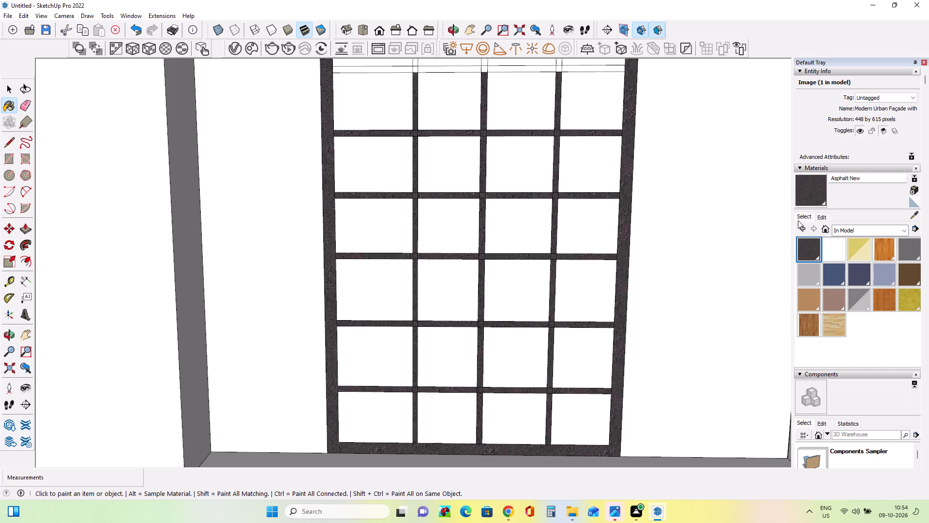
Paint the eight glass panes in the two lowest rows of the tall upper-floor window with Translucent Glass Gray.
{"action": "left_click", "coordinate": [856, 299]}
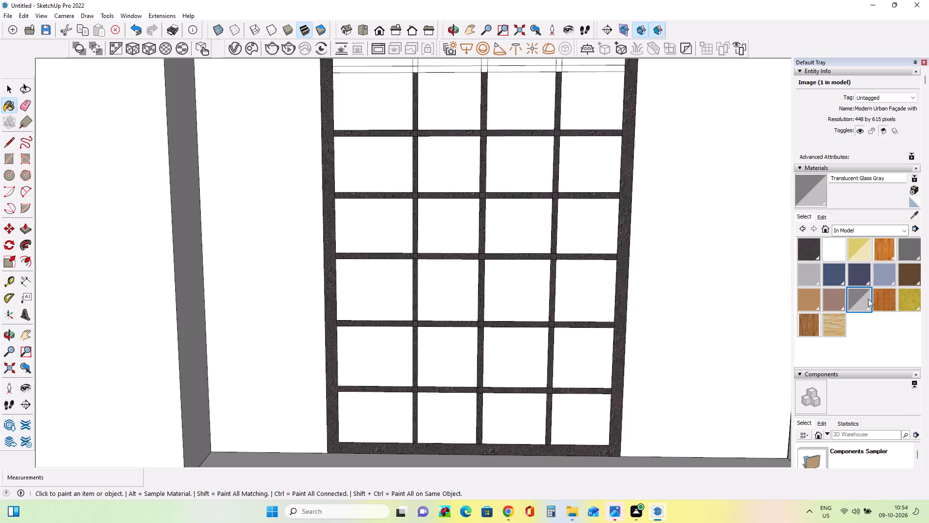
{"action": "left_click", "coordinate": [587, 383]}
{"action": "left_click", "coordinate": [580, 412]}
{"action": "left_click", "coordinate": [513, 415]}
{"action": "left_click", "coordinate": [517, 366]}
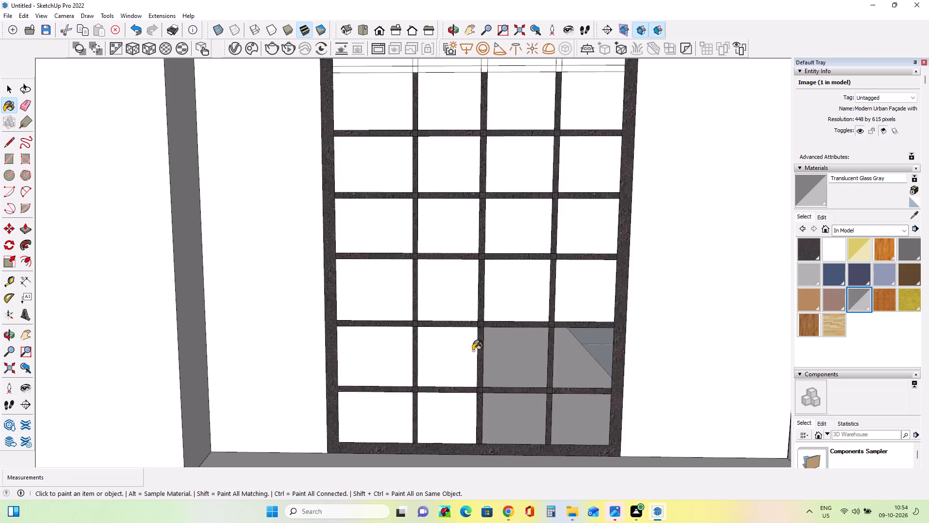
{"action": "left_click", "coordinate": [470, 351]}
{"action": "left_click", "coordinate": [448, 409]}
{"action": "left_click", "coordinate": [380, 361]}
{"action": "left_click", "coordinate": [386, 404]}
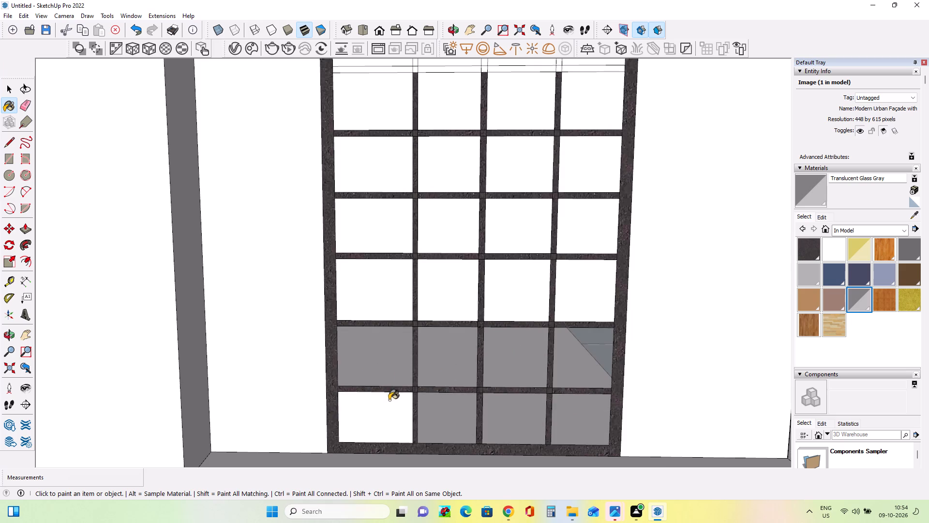
Paint all panes in the third and fourth rows from the bottom of the tall window with Translucent Glass Gray.
{"action": "left_click", "coordinate": [396, 302]}
{"action": "left_click", "coordinate": [438, 300]}
{"action": "left_click", "coordinate": [499, 288]}
{"action": "left_click", "coordinate": [583, 290]}
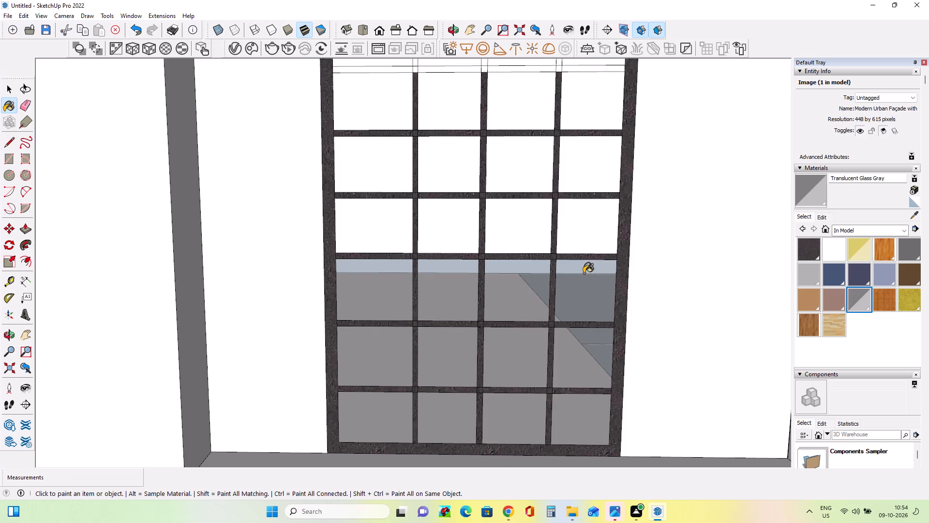
{"action": "left_click", "coordinate": [586, 234]}
{"action": "left_click", "coordinate": [537, 228]}
{"action": "left_click", "coordinate": [464, 229]}
{"action": "left_click", "coordinate": [379, 232]}
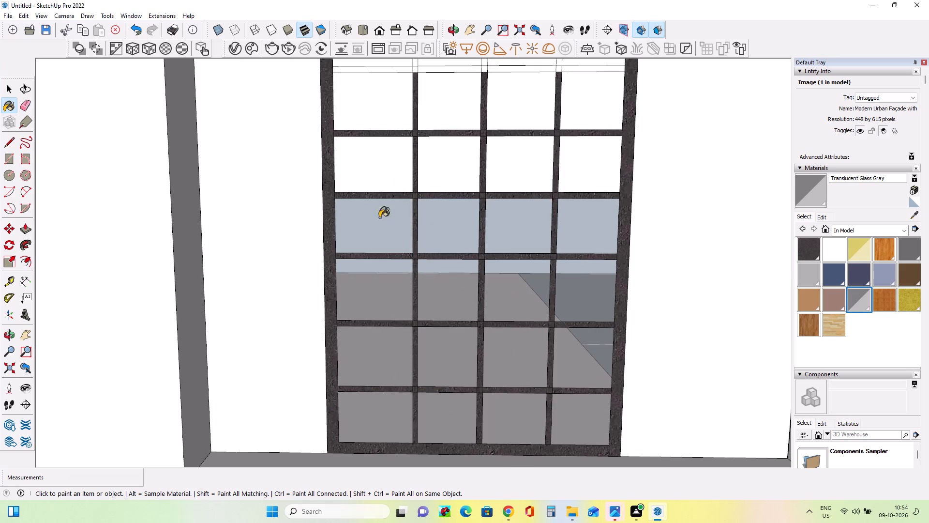
Paint all panes in the fifth and sixth rows from the bottom of the tall window with Translucent Glass Gray.
{"action": "left_click", "coordinate": [386, 178]}
{"action": "left_click", "coordinate": [439, 170]}
{"action": "left_click", "coordinate": [500, 169]}
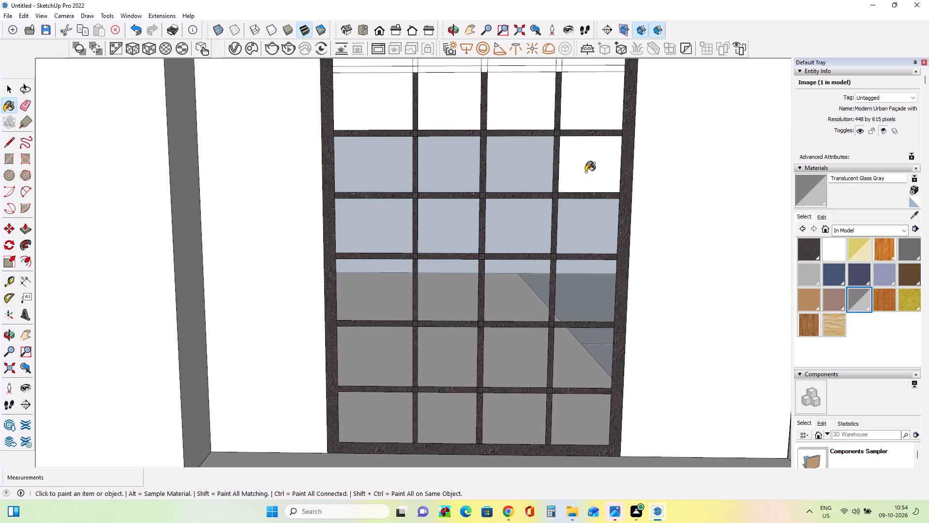
{"action": "left_click", "coordinate": [586, 172]}
{"action": "left_click", "coordinate": [581, 112]}
{"action": "left_click", "coordinate": [502, 118]}
{"action": "left_click", "coordinate": [450, 110]}
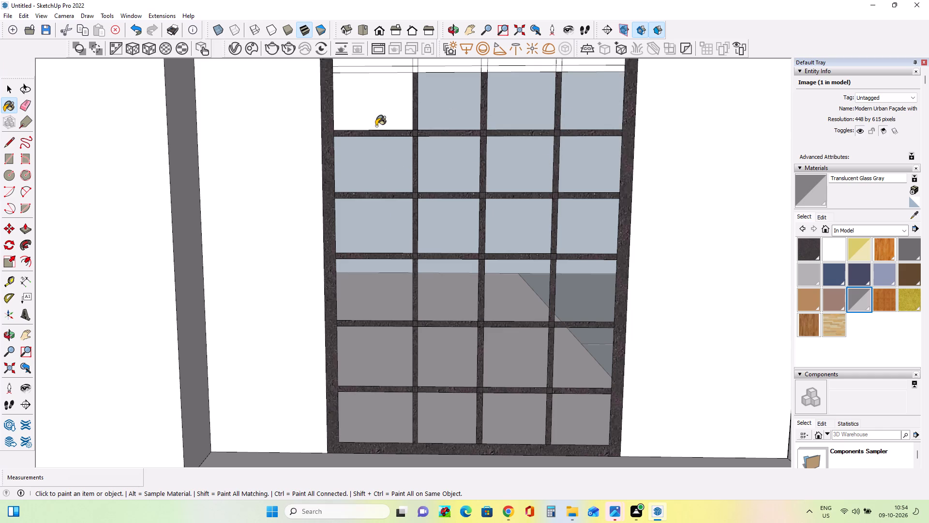
{"action": "left_click", "coordinate": [377, 114]}
Paint all panes in the seventh and eighth rows from the bottom of the tall window with Translucent Glass Gray.
{"action": "scroll", "coordinate": [573, 182], "scroll_direction": "down", "scroll_amount": 2}
{"action": "scroll", "coordinate": [577, 229], "scroll_direction": "down", "scroll_amount": 15}
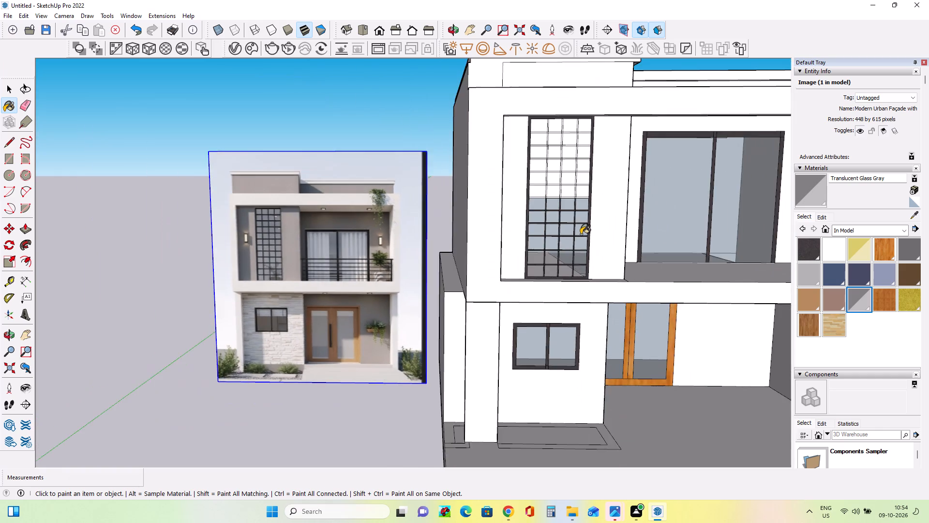
{"action": "scroll", "coordinate": [590, 247], "scroll_direction": "down", "scroll_amount": 4}
{"action": "scroll", "coordinate": [597, 144], "scroll_direction": "up", "scroll_amount": 4}
{"action": "scroll", "coordinate": [579, 185], "scroll_direction": "up", "scroll_amount": 10}
{"action": "scroll", "coordinate": [576, 260], "scroll_direction": "up", "scroll_amount": 3}
{"action": "left_click", "coordinate": [573, 326]}
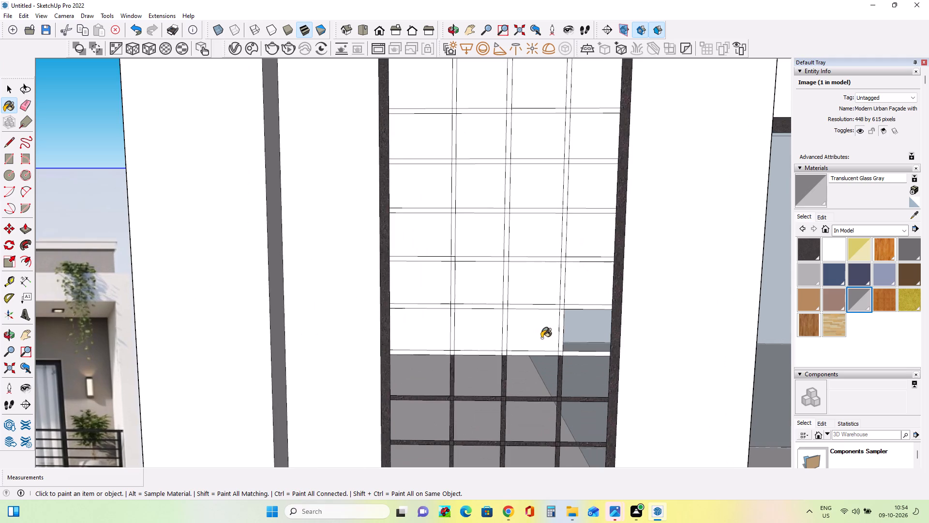
{"action": "left_click", "coordinate": [529, 337]}
{"action": "left_click", "coordinate": [487, 334]}
{"action": "left_click", "coordinate": [435, 334]}
{"action": "left_click", "coordinate": [413, 290]}
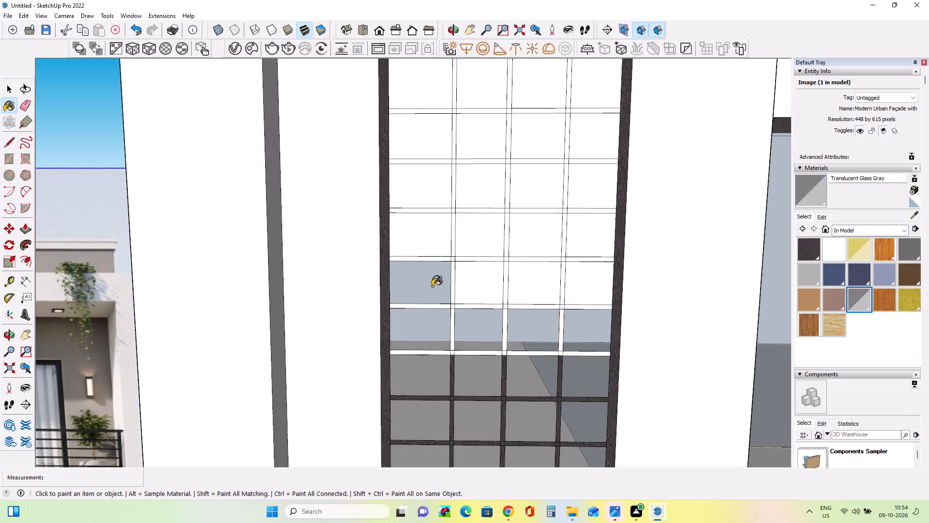
{"action": "left_click", "coordinate": [467, 286]}
{"action": "left_click", "coordinate": [523, 287]}
{"action": "left_click", "coordinate": [585, 288]}
Paint the panes of the two rightmost columns in rows nine to twelve from the bottom with Translucent Glass Gray.
{"action": "left_click", "coordinate": [586, 245]}
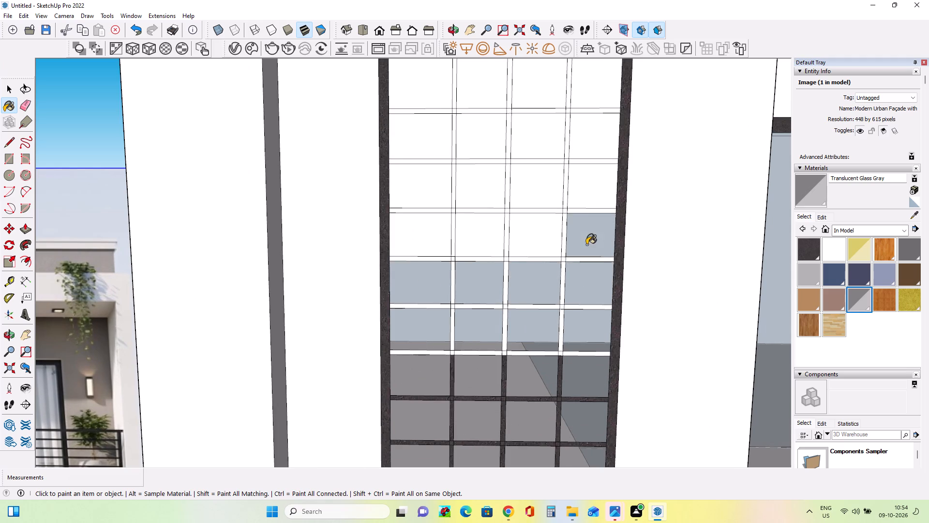
{"action": "left_click", "coordinate": [585, 183]}
{"action": "left_click", "coordinate": [590, 152]}
{"action": "left_click", "coordinate": [596, 81]}
{"action": "left_click", "coordinate": [541, 92]}
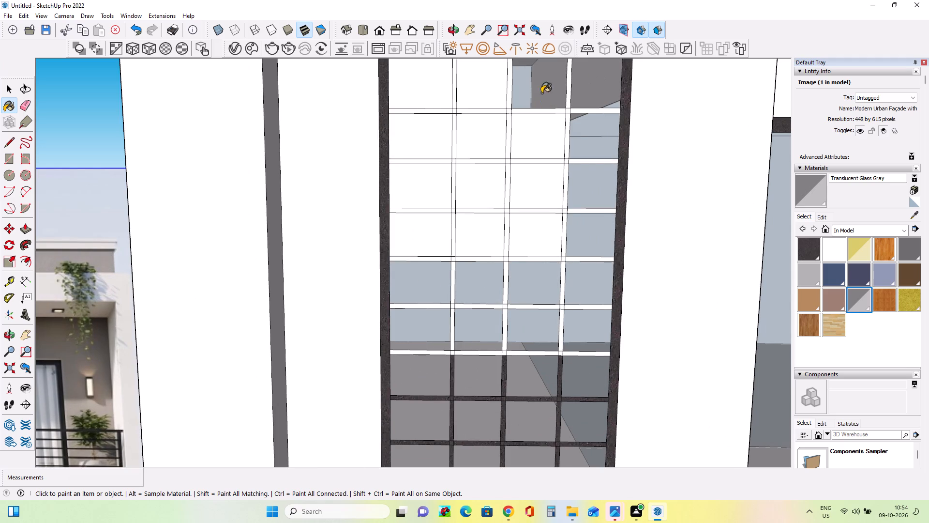
{"action": "left_click", "coordinate": [544, 134]}
{"action": "left_click", "coordinate": [541, 190]}
{"action": "left_click", "coordinate": [543, 249]}
Paint the second-column panes in rows nine to twelve and the leftmost pane of row twelve with Translucent Glass Gray.
{"action": "left_click", "coordinate": [488, 236]}
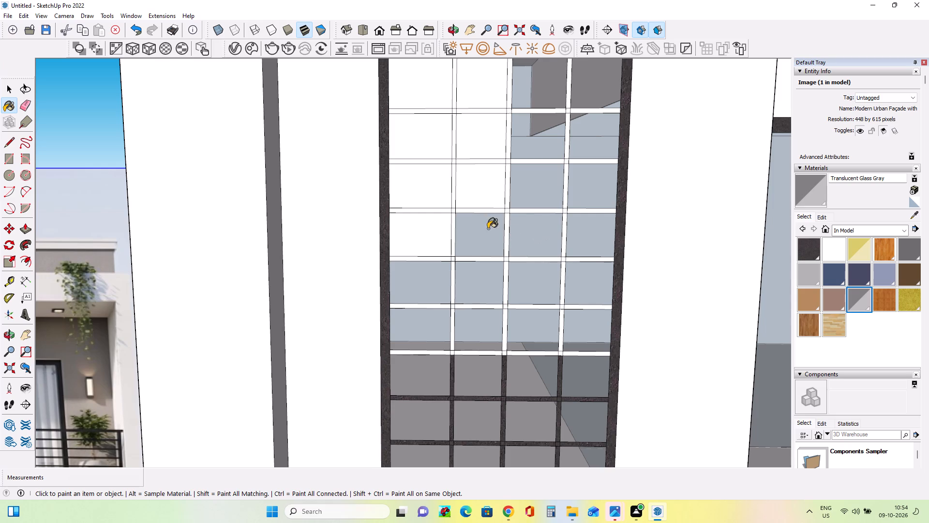
{"action": "left_click", "coordinate": [487, 177]}
{"action": "left_click", "coordinate": [487, 133]}
{"action": "left_click", "coordinate": [486, 80]}
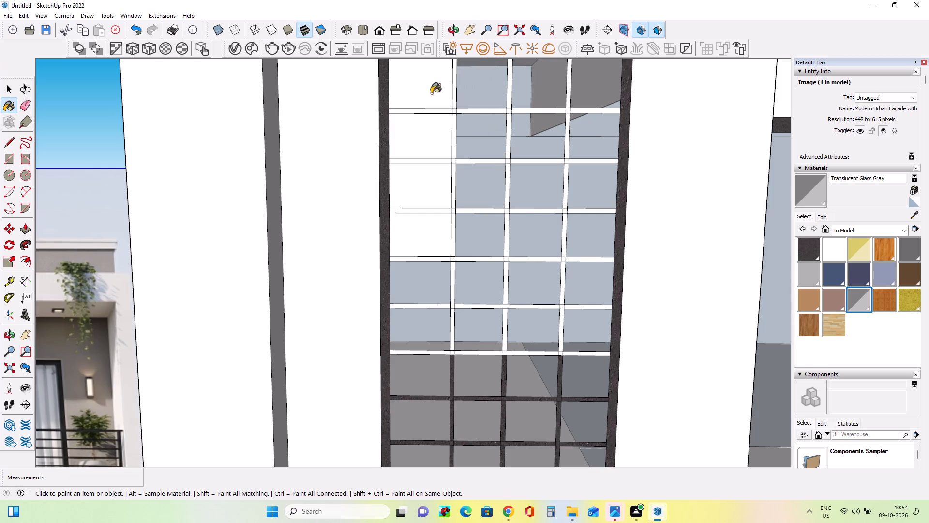
{"action": "left_click", "coordinate": [430, 92]}
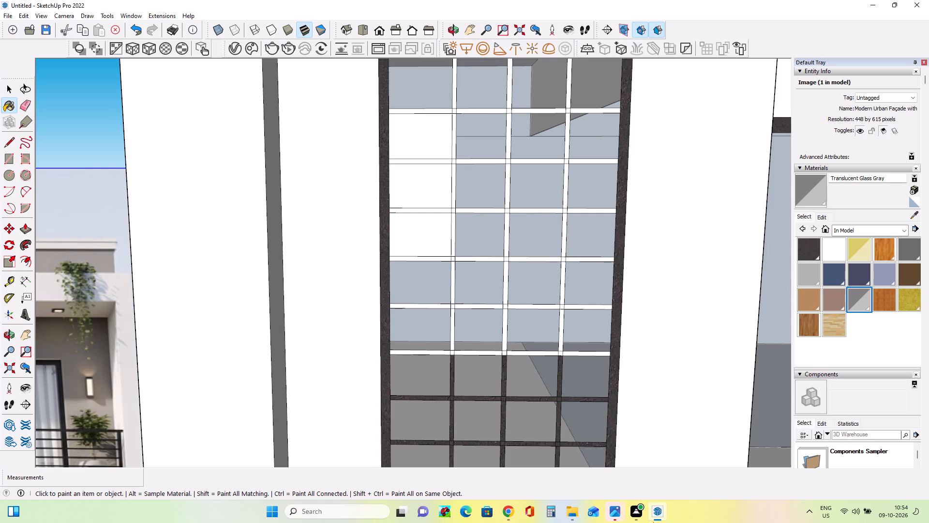
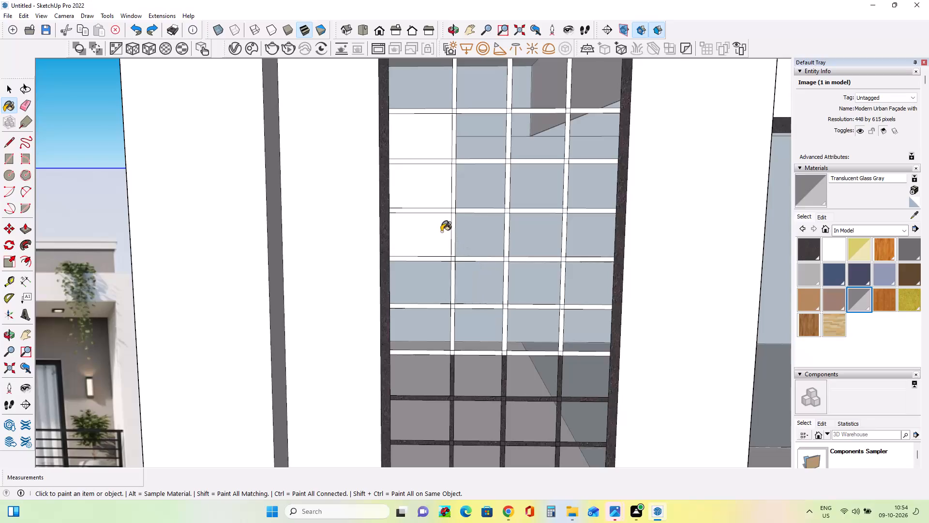
Paint the two remaining white panes in the tall grid window's left column with Translucent Glass Gray.
{"action": "left_click", "coordinate": [412, 185]}
{"action": "left_click", "coordinate": [418, 138]}
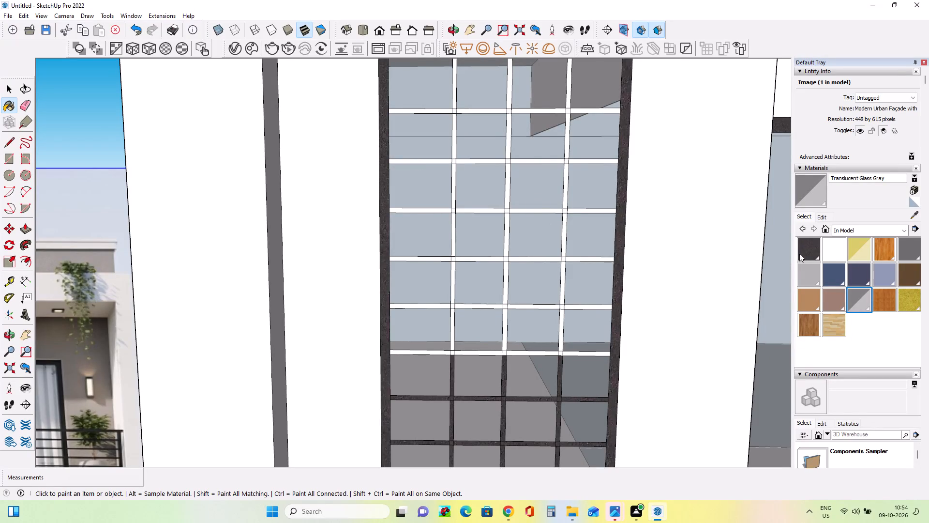
Paint the upper three white crossbars and adjoining vertical bar segments in the grid window's right column with Asphalt New.
{"action": "left_click", "coordinate": [807, 252]}
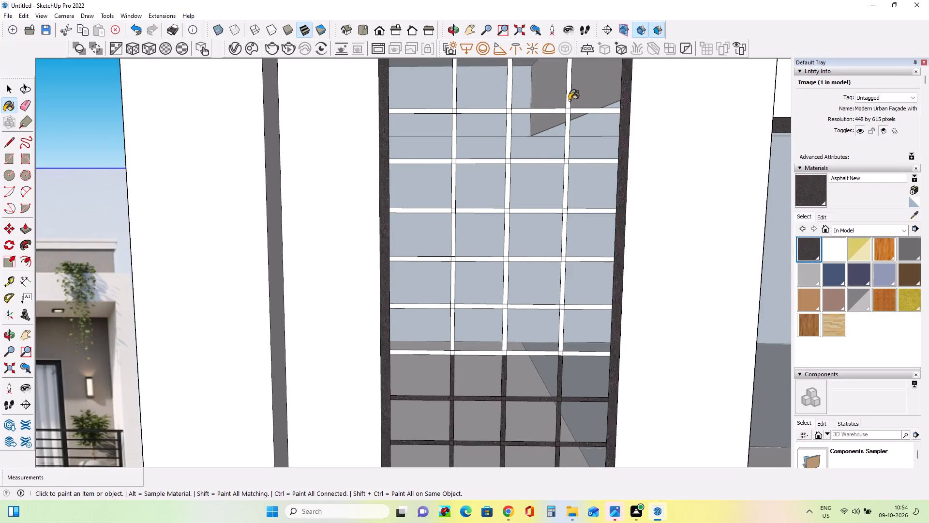
{"action": "left_click", "coordinate": [569, 100]}
{"action": "left_click", "coordinate": [576, 111]}
{"action": "left_click", "coordinate": [568, 110]}
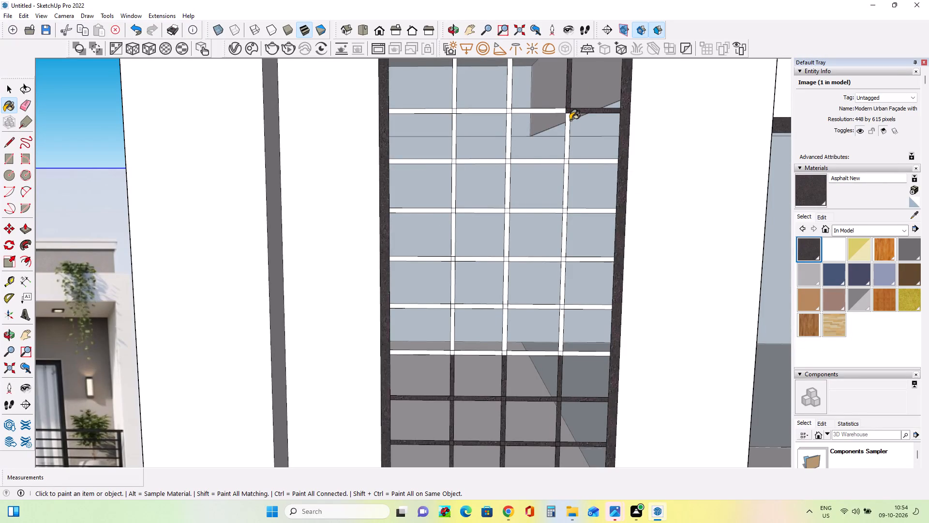
{"action": "left_click", "coordinate": [570, 123]}
{"action": "left_click", "coordinate": [568, 134]}
{"action": "left_click", "coordinate": [568, 162]}
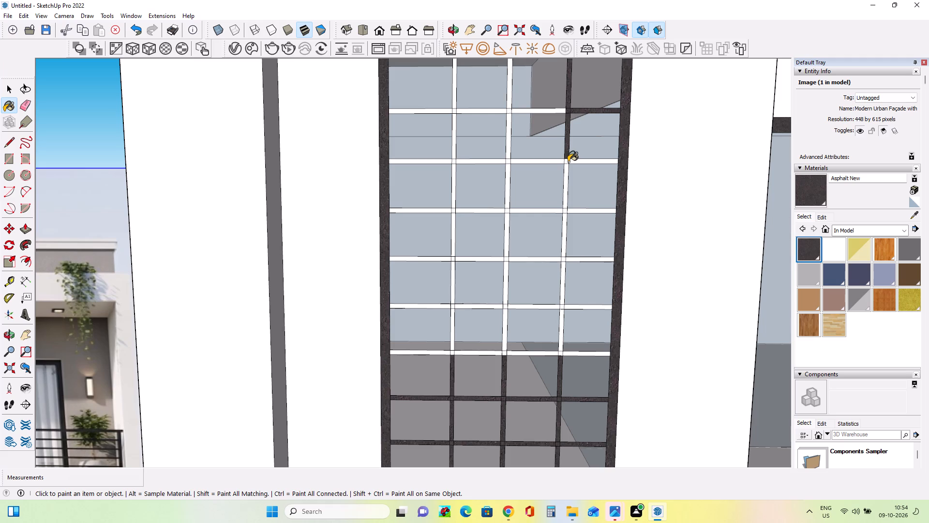
{"action": "left_click", "coordinate": [567, 161]}
{"action": "left_click", "coordinate": [571, 161]}
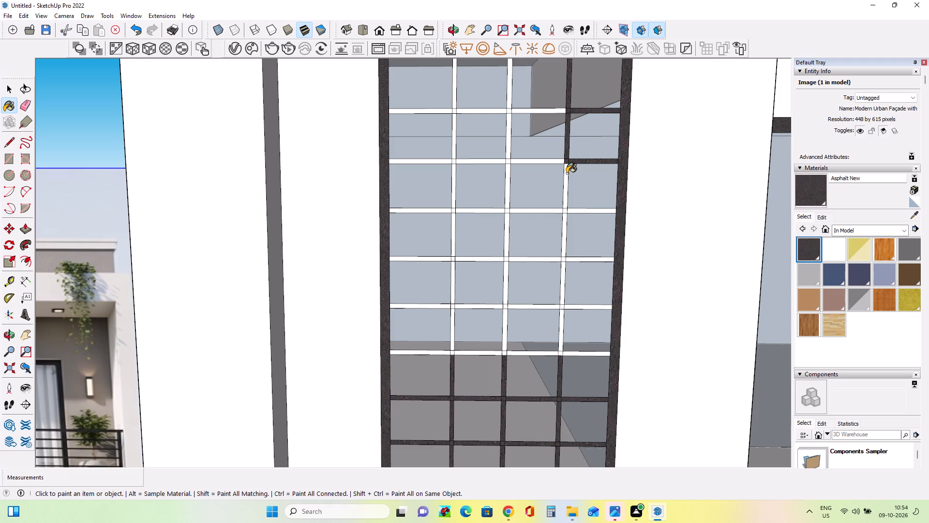
{"action": "left_click", "coordinate": [567, 173]}
{"action": "left_click", "coordinate": [571, 212]}
{"action": "left_click", "coordinate": [565, 210]}
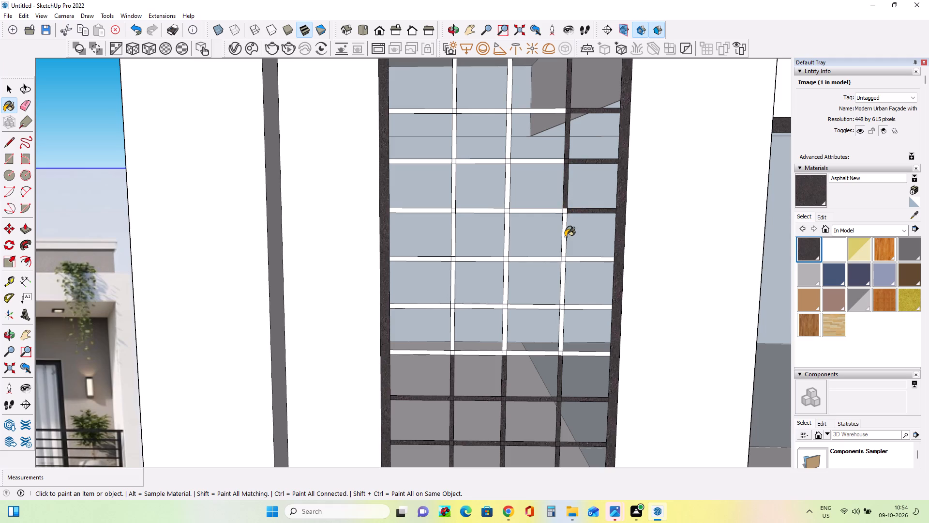
Paint the remaining white crossbars, vertical bar segments and junctions in the lower part of the right column with Asphalt New.
{"action": "left_click", "coordinate": [565, 237]}
{"action": "left_click", "coordinate": [562, 260]}
{"action": "left_click", "coordinate": [569, 260]}
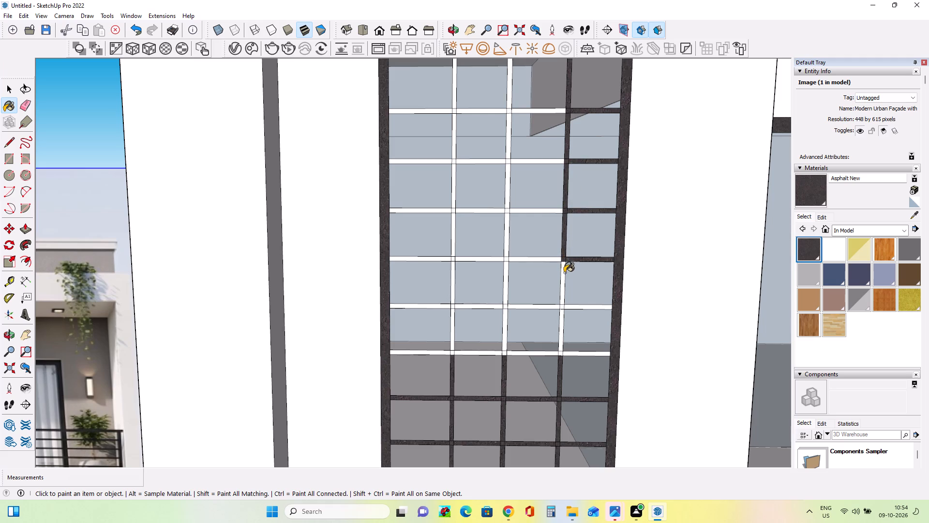
{"action": "left_click", "coordinate": [562, 273]}
{"action": "left_click", "coordinate": [572, 306]}
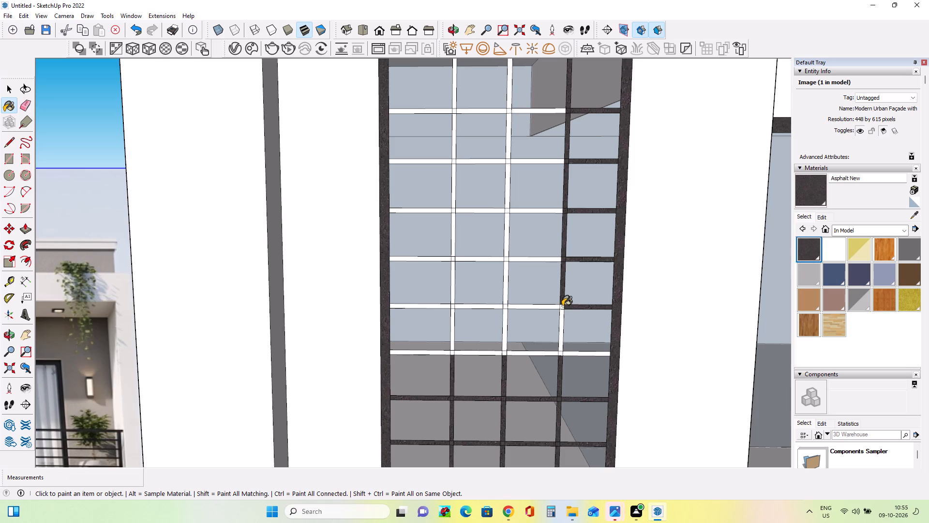
{"action": "left_click", "coordinate": [561, 307]}
{"action": "left_click", "coordinate": [562, 317]}
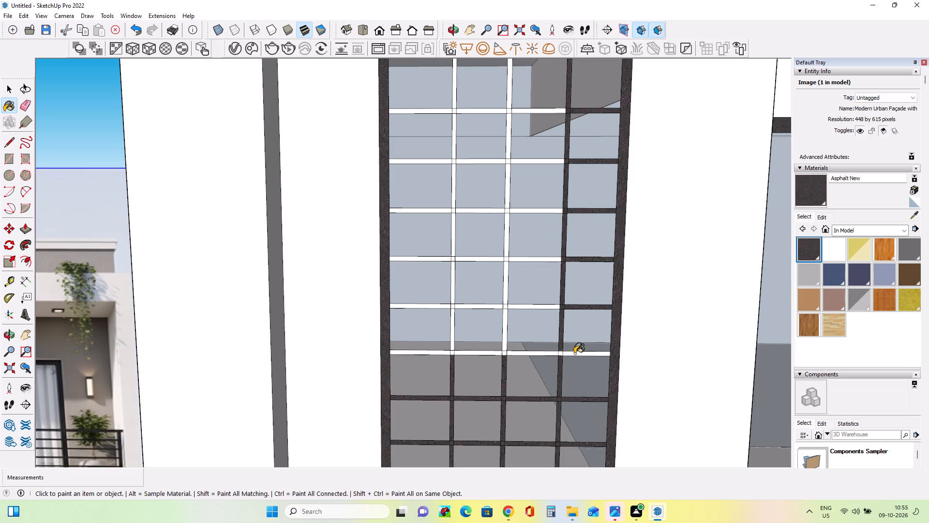
{"action": "left_click", "coordinate": [574, 354]}
{"action": "left_click", "coordinate": [558, 354]}
{"action": "left_click", "coordinate": [561, 354]}
Paint the two lowest white crossbars and adjoining vertical bar segments in the third column from the left with Asphalt New.
{"action": "left_click", "coordinate": [547, 356]}
{"action": "left_click", "coordinate": [538, 354]}
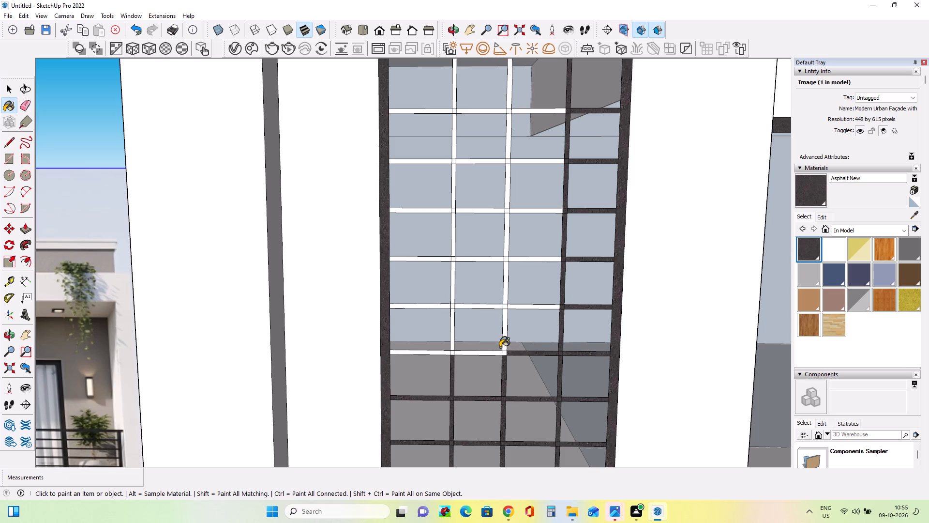
{"action": "left_click", "coordinate": [505, 347]}
{"action": "left_click", "coordinate": [505, 354]}
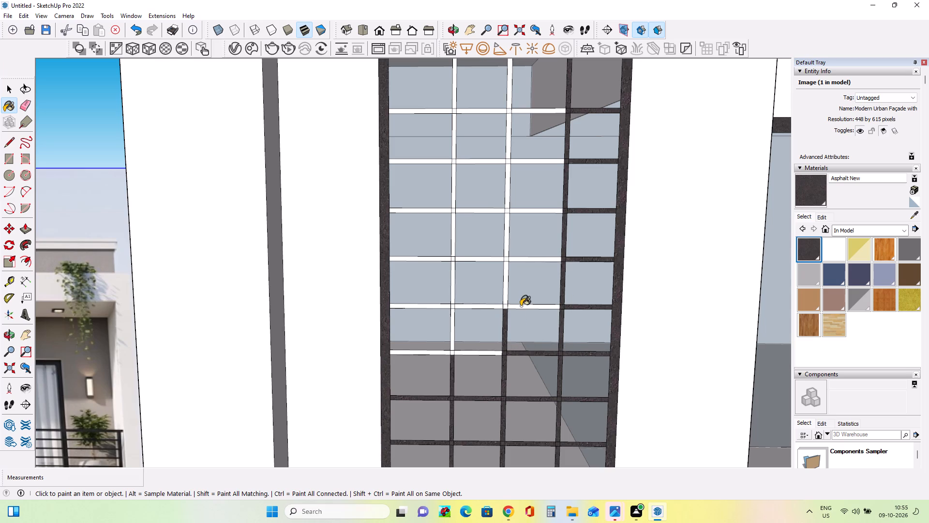
{"action": "left_click", "coordinate": [521, 306]}
{"action": "left_click", "coordinate": [505, 304]}
{"action": "left_click", "coordinate": [506, 295]}
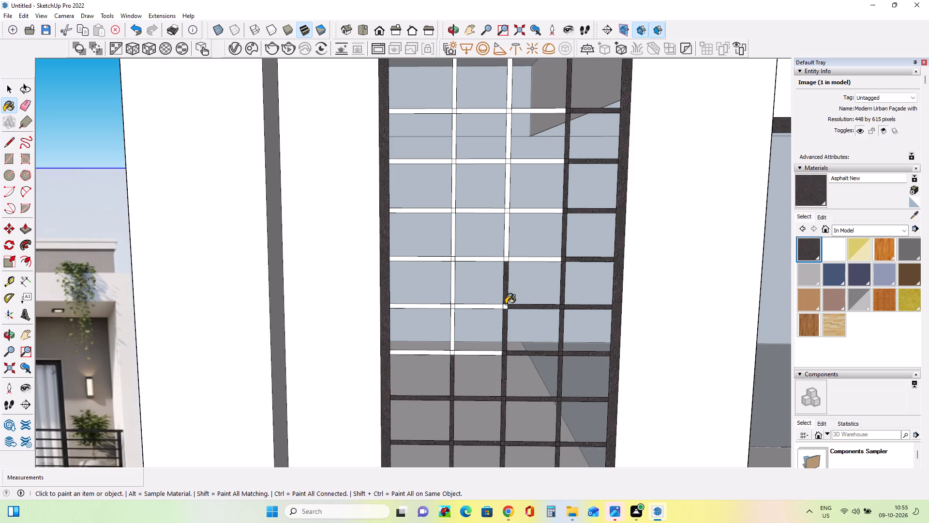
{"action": "left_click", "coordinate": [506, 306]}
Paint the two lowest white crossbars and their vertical bar segments across the two left columns with Asphalt New.
{"action": "left_click", "coordinate": [452, 307]}
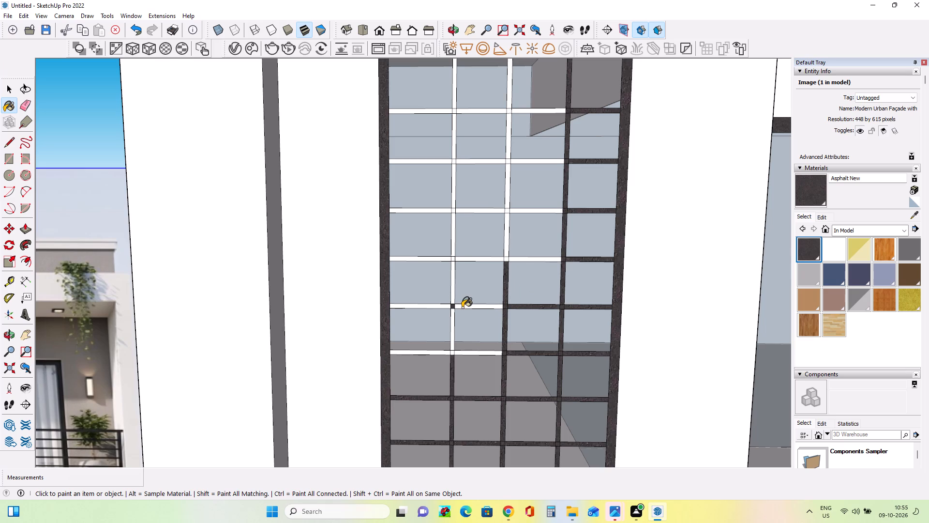
{"action": "left_click", "coordinate": [462, 308]}
{"action": "left_click", "coordinate": [453, 319]}
{"action": "left_click", "coordinate": [467, 353]}
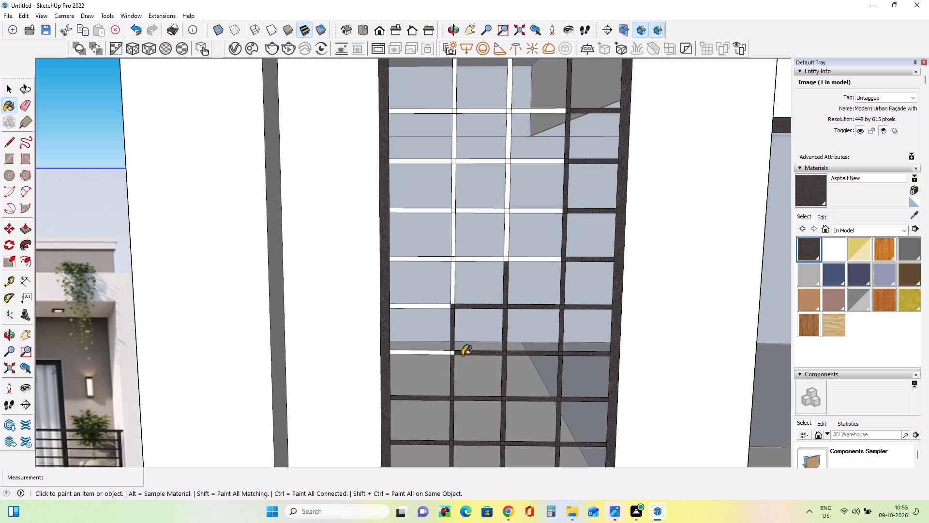
{"action": "left_click", "coordinate": [452, 352]}
{"action": "left_click", "coordinate": [438, 353]}
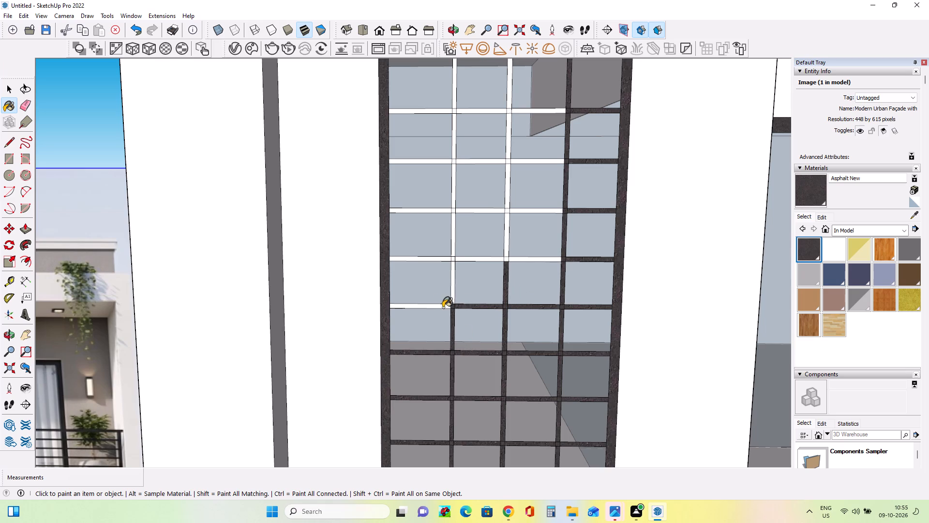
{"action": "left_click", "coordinate": [443, 308]}
{"action": "left_click", "coordinate": [451, 272]}
{"action": "left_click", "coordinate": [453, 269]}
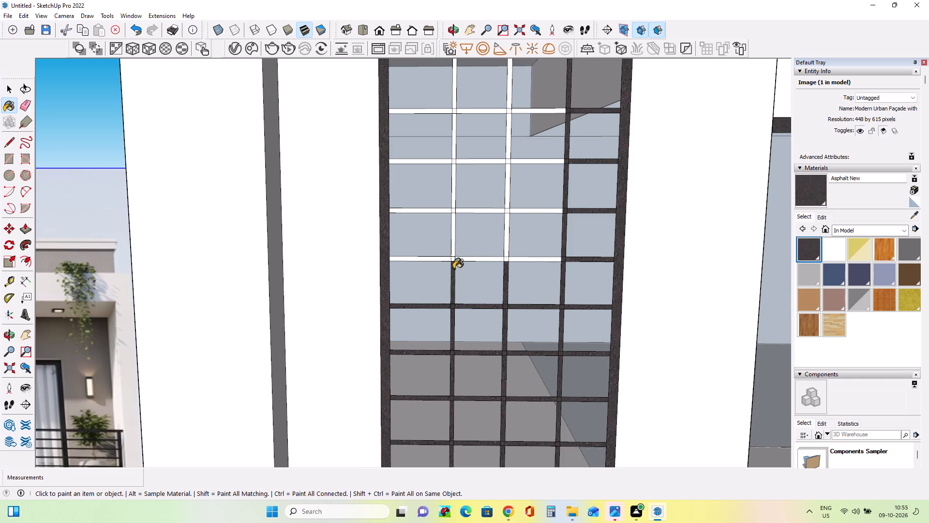
Paint the lowest remaining white crossbar, its junctions and the vertical bar segments directly above it with Asphalt New.
{"action": "scroll", "coordinate": [453, 263], "scroll_direction": "up", "scroll_amount": 4}
{"action": "left_click", "coordinate": [462, 257]}
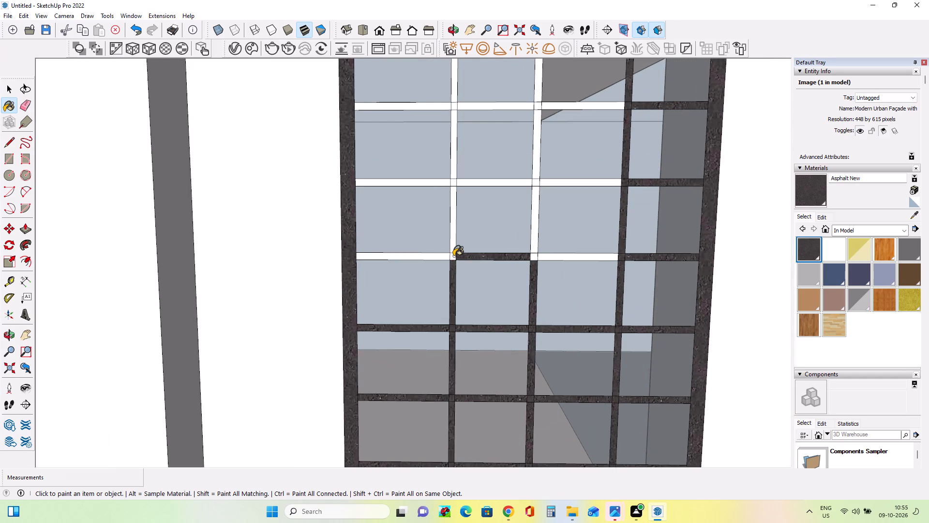
{"action": "left_click", "coordinate": [453, 256]}
{"action": "left_click", "coordinate": [451, 243]}
{"action": "left_click", "coordinate": [442, 257]}
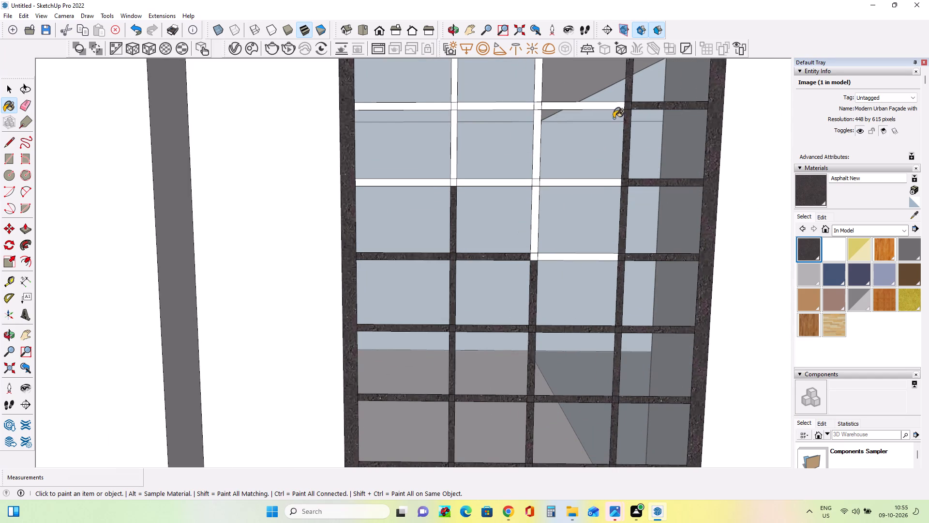
{"action": "left_click", "coordinate": [610, 260]}
{"action": "left_click", "coordinate": [573, 257]}
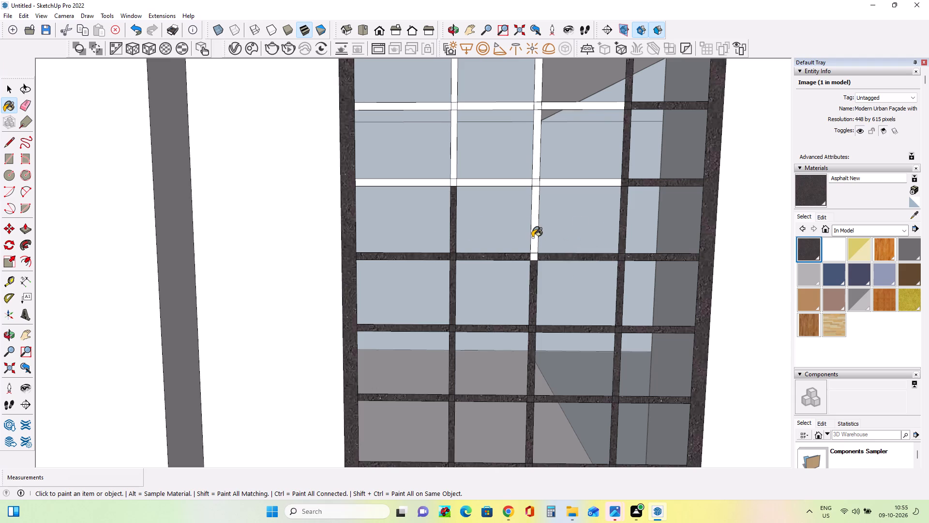
{"action": "left_click", "coordinate": [532, 237]}
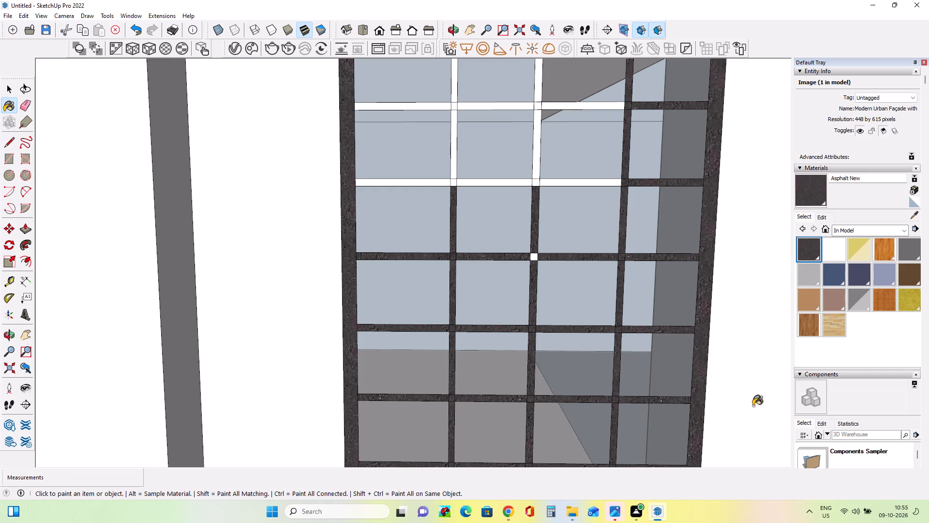
{"action": "left_click", "coordinate": [530, 256]}
{"action": "left_click", "coordinate": [536, 256]}
Paint the lowest white crossbar still left, plus its junctions and the vertical bar segments directly above it, with Asphalt New.
{"action": "left_click", "coordinate": [591, 181]}
{"action": "left_click", "coordinate": [537, 173]}
{"action": "left_click", "coordinate": [533, 184]}
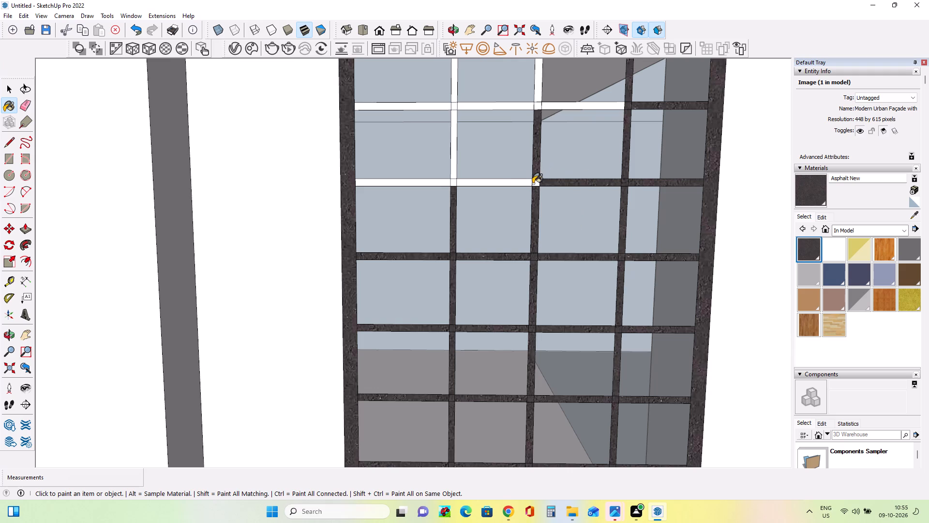
{"action": "left_click", "coordinate": [536, 184]}
{"action": "left_click", "coordinate": [515, 182]}
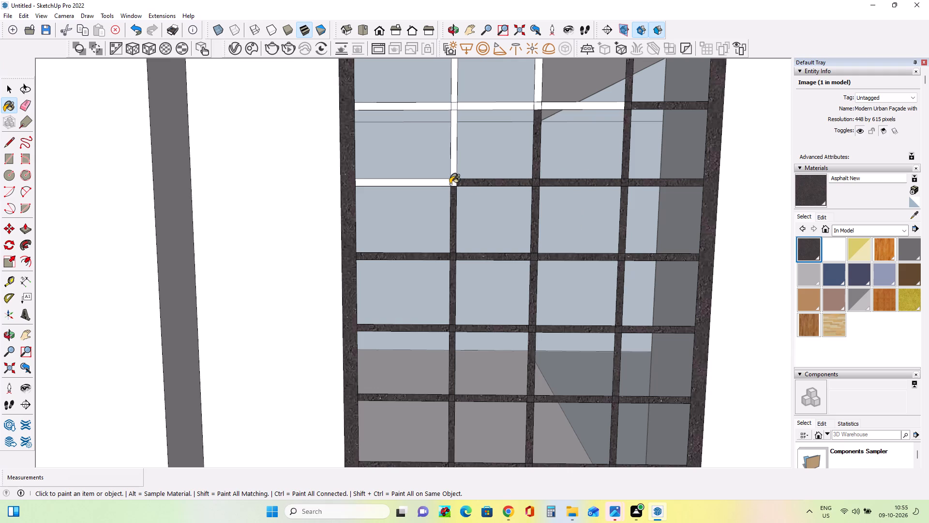
{"action": "left_click", "coordinate": [454, 186]}
{"action": "left_click", "coordinate": [450, 186]}
{"action": "left_click", "coordinate": [452, 178]}
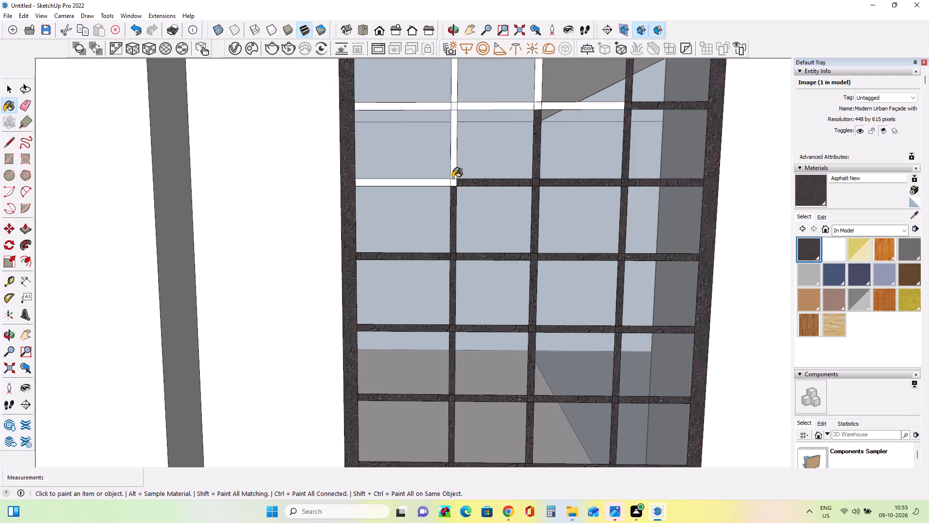
{"action": "left_click", "coordinate": [453, 183]}
{"action": "scroll", "coordinate": [453, 175], "scroll_direction": "up", "scroll_amount": 3}
{"action": "left_click", "coordinate": [454, 175]}
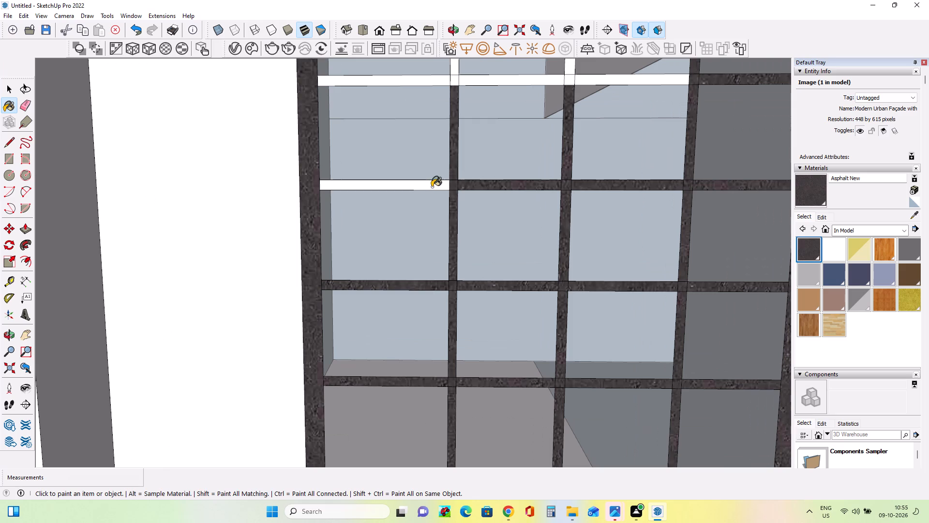
{"action": "left_click", "coordinate": [432, 187]}
Paint the second-highest crossbar's white sections, junctions and the vertical bar segments above it with Asphalt New.
{"action": "left_click", "coordinate": [439, 77]}
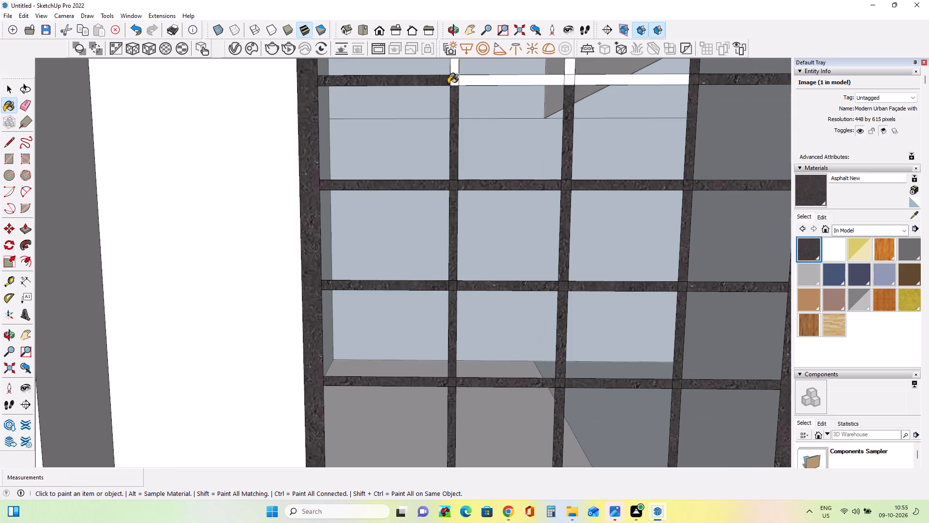
{"action": "left_click", "coordinate": [449, 83]}
{"action": "left_click", "coordinate": [452, 81]}
{"action": "left_click", "coordinate": [453, 72]}
{"action": "left_click", "coordinate": [466, 79]}
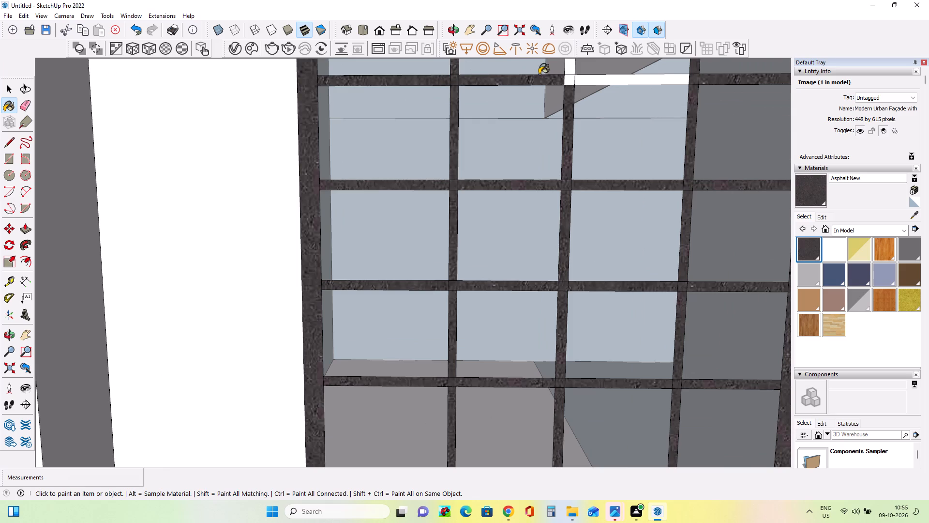
{"action": "left_click", "coordinate": [567, 70]}
{"action": "left_click", "coordinate": [566, 80]}
{"action": "left_click", "coordinate": [584, 80]}
Paint the topmost crossbar's white sections, junctions and the last white vertical bar segments above it with Asphalt New.
{"action": "scroll", "coordinate": [661, 145], "scroll_direction": "down", "scroll_amount": 5}
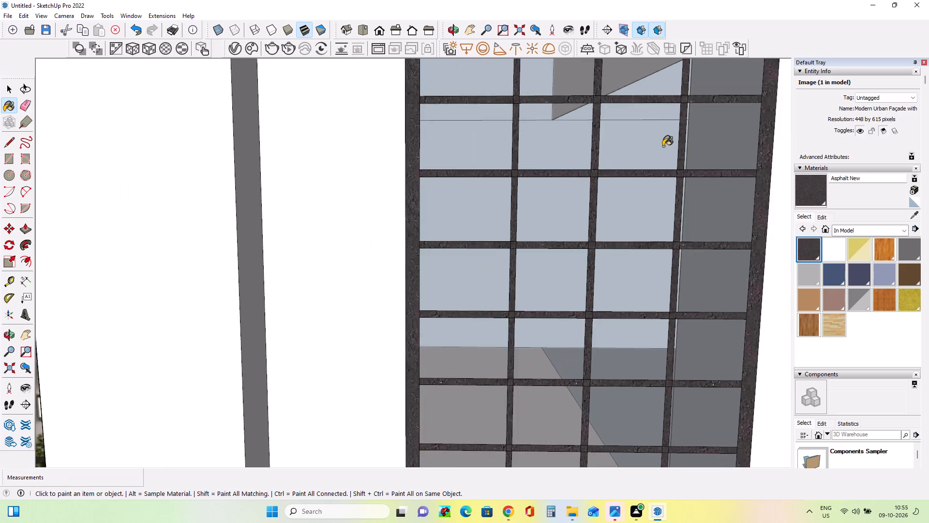
{"action": "scroll", "coordinate": [663, 146], "scroll_direction": "down", "scroll_amount": 10}
{"action": "scroll", "coordinate": [649, 63], "scroll_direction": "up", "scroll_amount": 7}
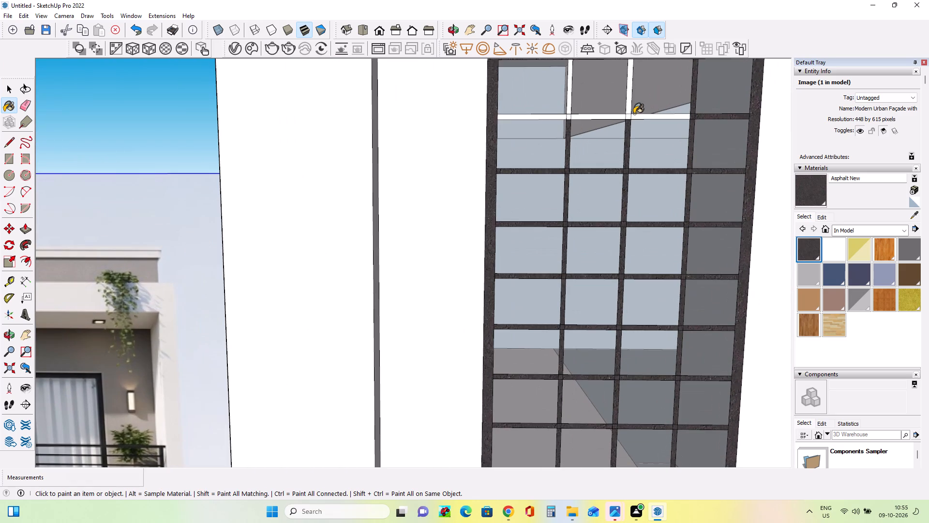
{"action": "left_click", "coordinate": [628, 109]}
{"action": "left_click", "coordinate": [628, 117]}
{"action": "left_click", "coordinate": [645, 117]}
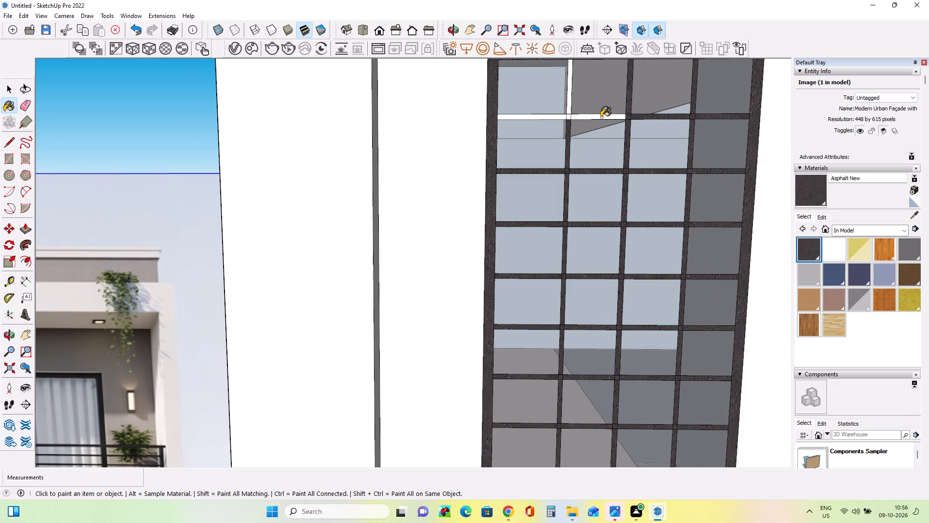
{"action": "left_click", "coordinate": [601, 117]}
{"action": "left_click", "coordinate": [568, 111]}
{"action": "left_click", "coordinate": [554, 119]}
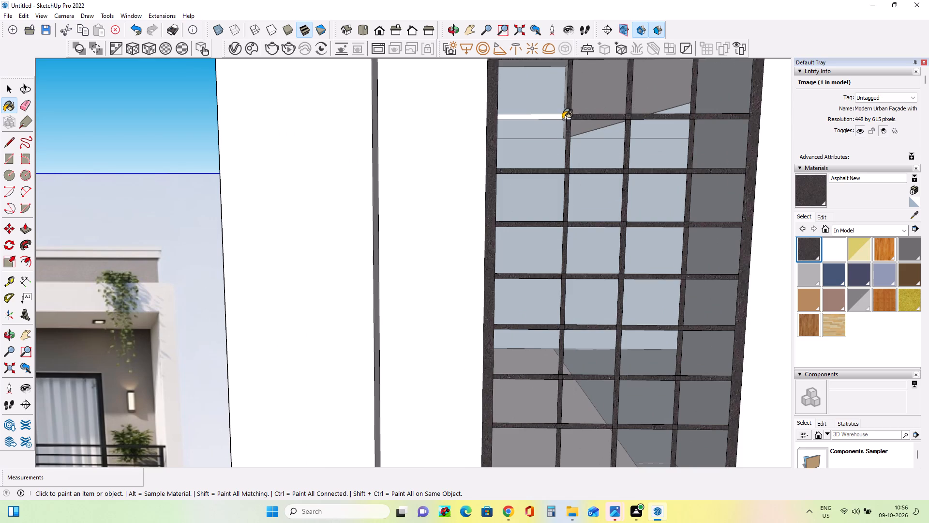
{"action": "left_click", "coordinate": [563, 118]}
{"action": "left_click", "coordinate": [569, 117]}
Review the whole house front beside the reference facade image.
{"action": "scroll", "coordinate": [595, 146], "scroll_direction": "down", "scroll_amount": 12}
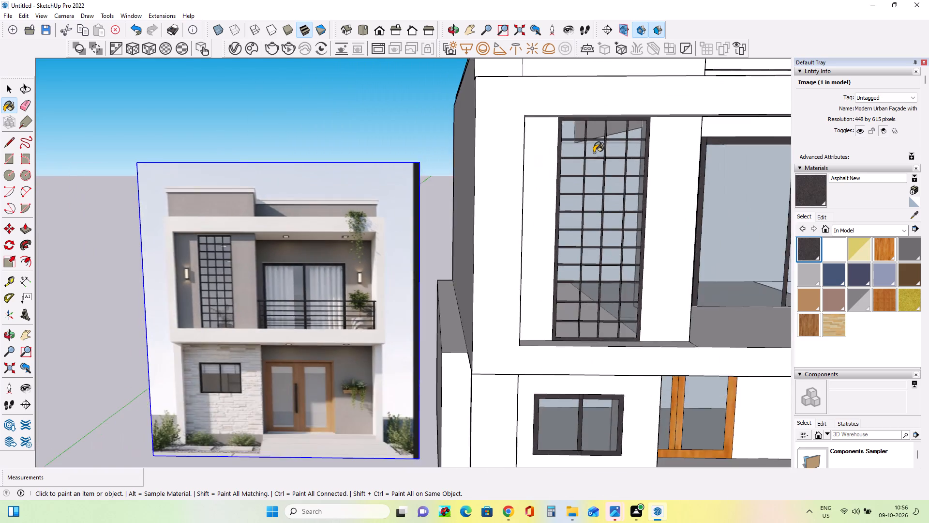
{"action": "scroll", "coordinate": [594, 153], "scroll_direction": "down", "scroll_amount": 10}
{"action": "middle_click_drag", "start_coordinate": [704, 198], "coordinate": [664, 202]}
{"action": "scroll", "coordinate": [520, 267], "scroll_direction": "down", "scroll_amount": 3}
{"action": "middle_click_drag", "start_coordinate": [613, 294], "coordinate": [629, 310]}
{"action": "scroll", "coordinate": [659, 296], "scroll_direction": "up", "scroll_amount": 1}
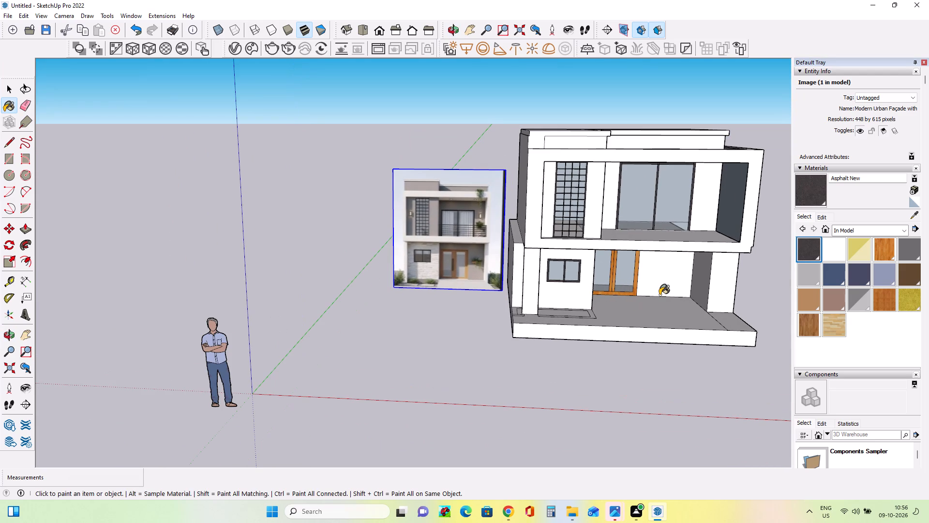
Compare the ground-floor entrance door with the one in the reference facade image from several angles.
{"action": "scroll", "coordinate": [659, 295], "scroll_direction": "down", "scroll_amount": 1}
{"action": "middle_click_drag", "start_coordinate": [676, 290], "coordinate": [632, 266]}
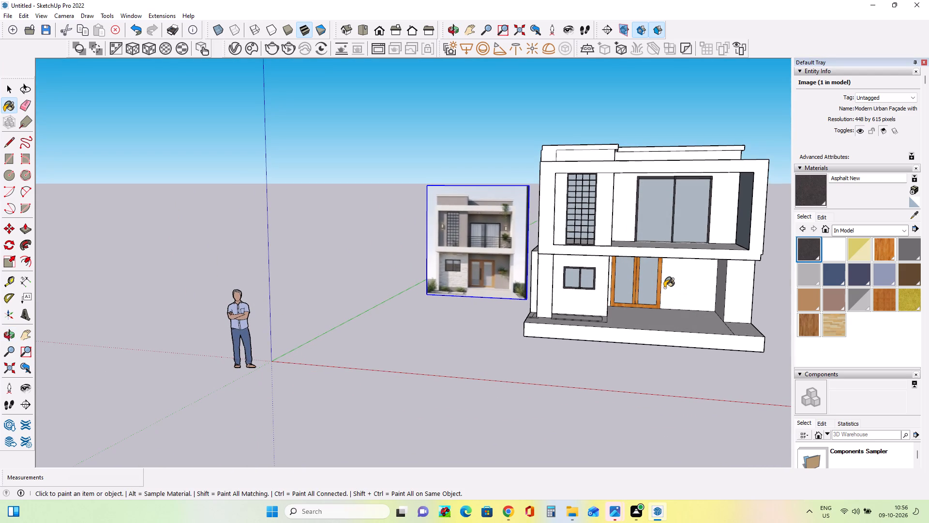
{"action": "middle_click_drag", "start_coordinate": [664, 288], "coordinate": [626, 290]}
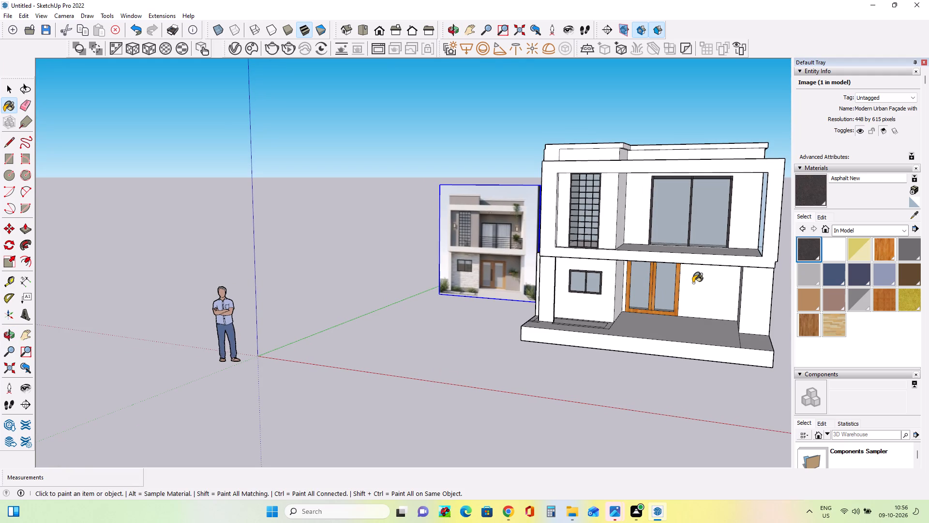
{"action": "middle_click_drag", "start_coordinate": [690, 285], "coordinate": [687, 300]}
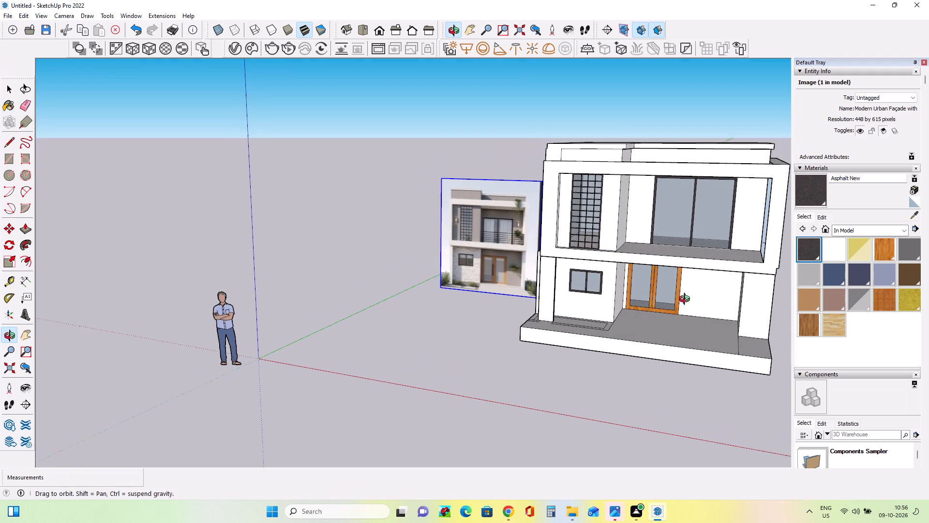
{"action": "middle_click_drag", "start_coordinate": [687, 300], "coordinate": [684, 297]}
{"action": "scroll", "coordinate": [681, 297], "scroll_direction": "up", "scroll_amount": 3}
{"action": "middle_click_drag", "start_coordinate": [687, 306], "coordinate": [678, 257]}
{"action": "scroll", "coordinate": [677, 256], "scroll_direction": "up", "scroll_amount": 4}
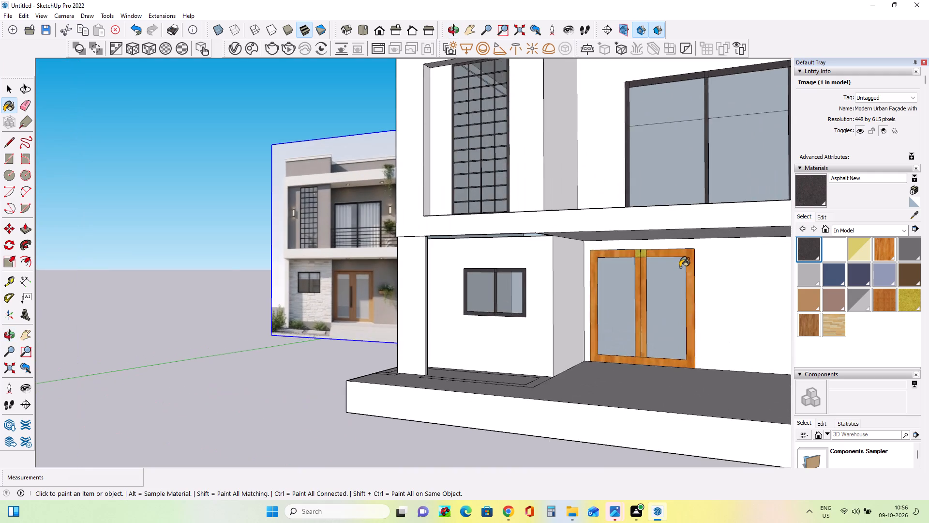
{"action": "scroll", "coordinate": [680, 267], "scroll_direction": "up", "scroll_amount": 2}
{"action": "scroll", "coordinate": [681, 268], "scroll_direction": "down", "scroll_amount": 2}
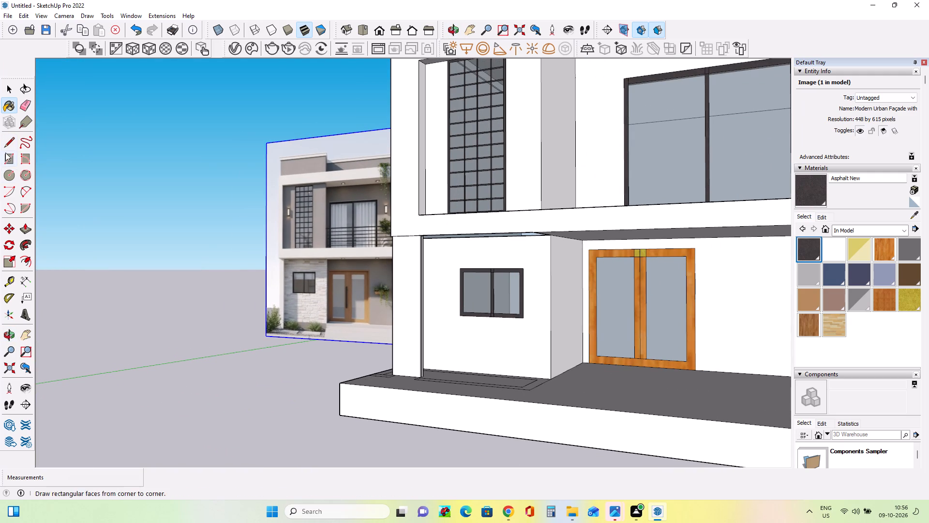
Draw a rectangle about 5' 5" by 2' on the wall beside the entrance door, plus an inner rectangle marking the frame thickness.
{"action": "left_click", "coordinate": [5, 153]}
{"action": "scroll", "coordinate": [352, 257], "scroll_direction": "down", "scroll_amount": 3}
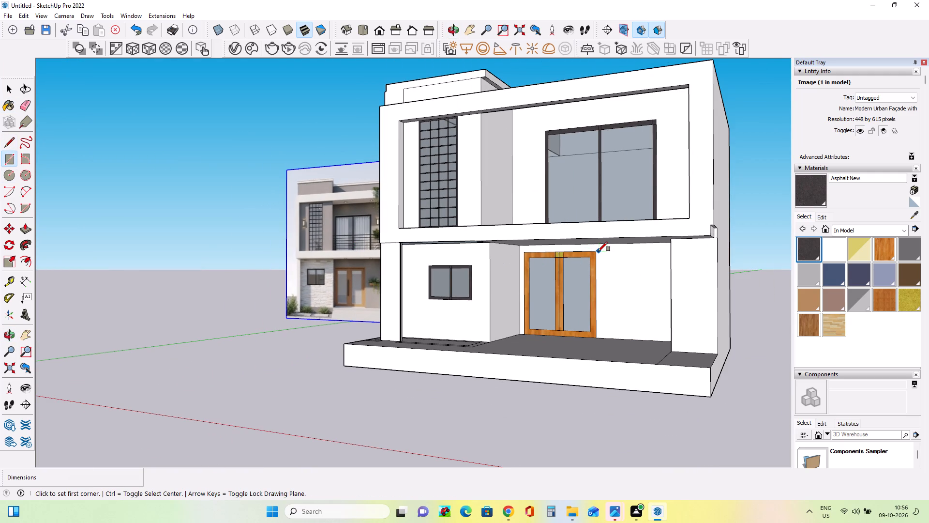
{"action": "left_click", "coordinate": [598, 251]}
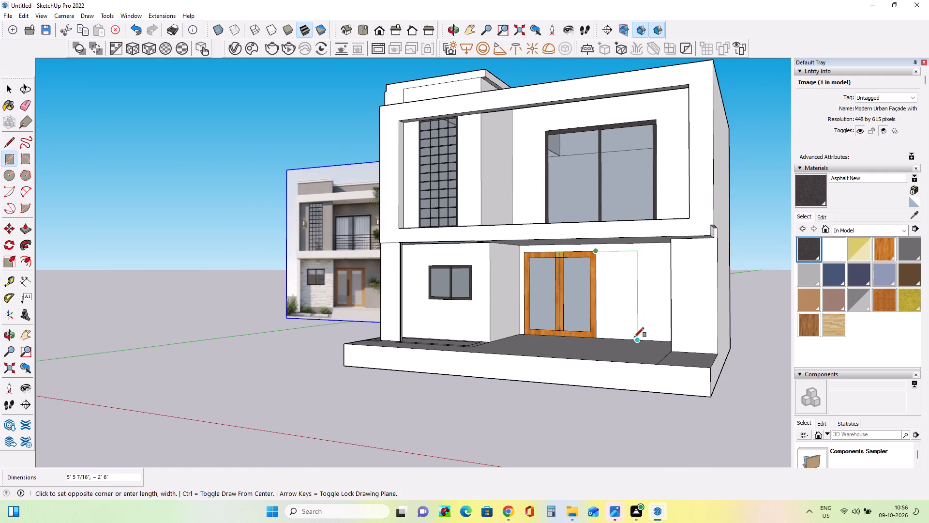
{"action": "left_click", "coordinate": [629, 339]}
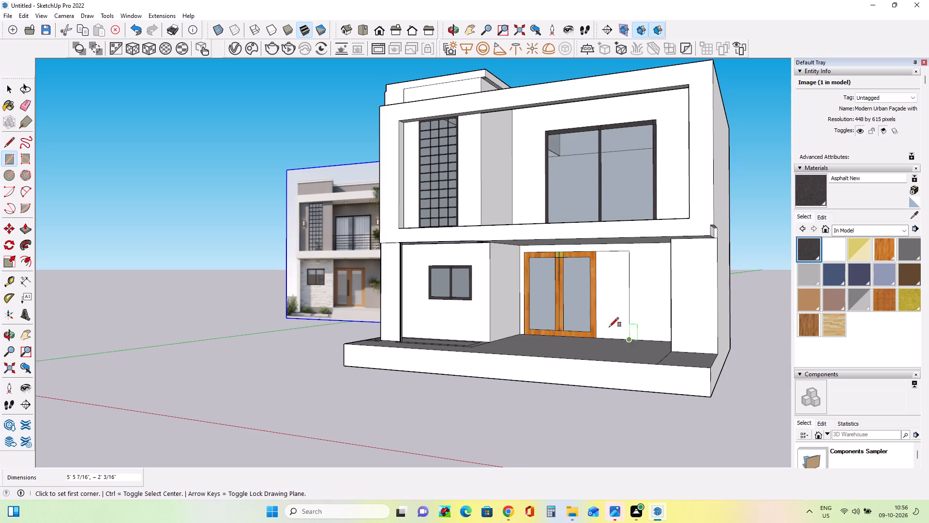
{"action": "scroll", "coordinate": [592, 259], "scroll_direction": "up", "scroll_amount": 3}
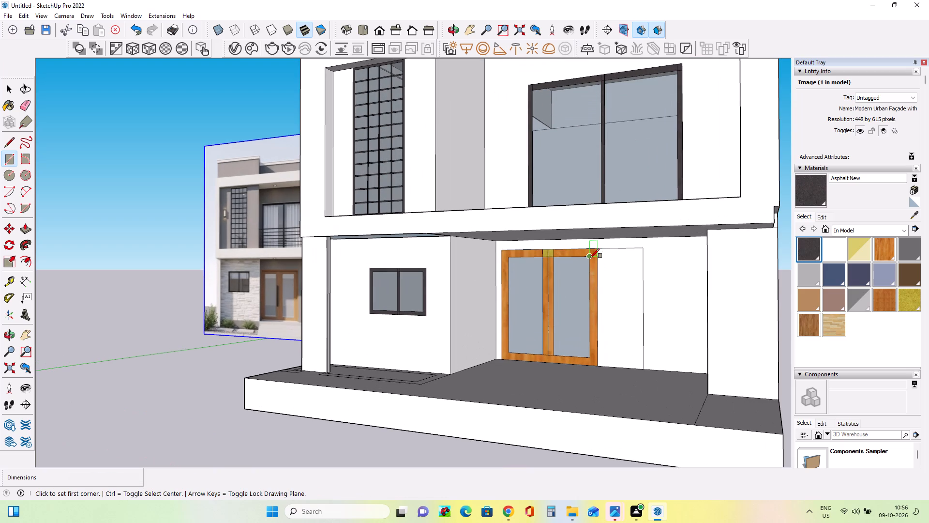
{"action": "left_click", "coordinate": [590, 258]}
{"action": "left_click", "coordinate": [636, 366]}
Paint the newly outlined frame strip beside the entrance door with the wood Material1.
{"action": "middle_click_drag", "start_coordinate": [589, 336], "coordinate": [607, 350]}
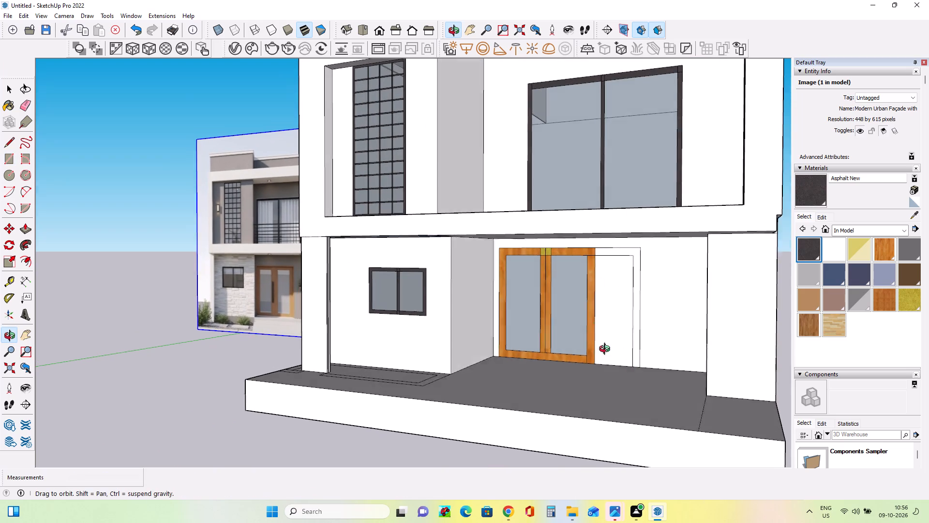
{"action": "middle_click_drag", "start_coordinate": [607, 350], "coordinate": [621, 356]}
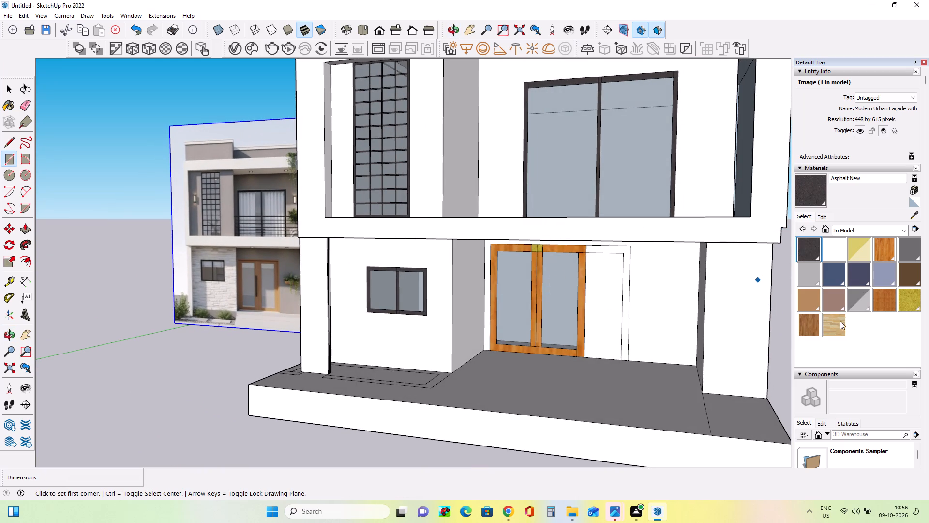
{"action": "left_click", "coordinate": [886, 250]}
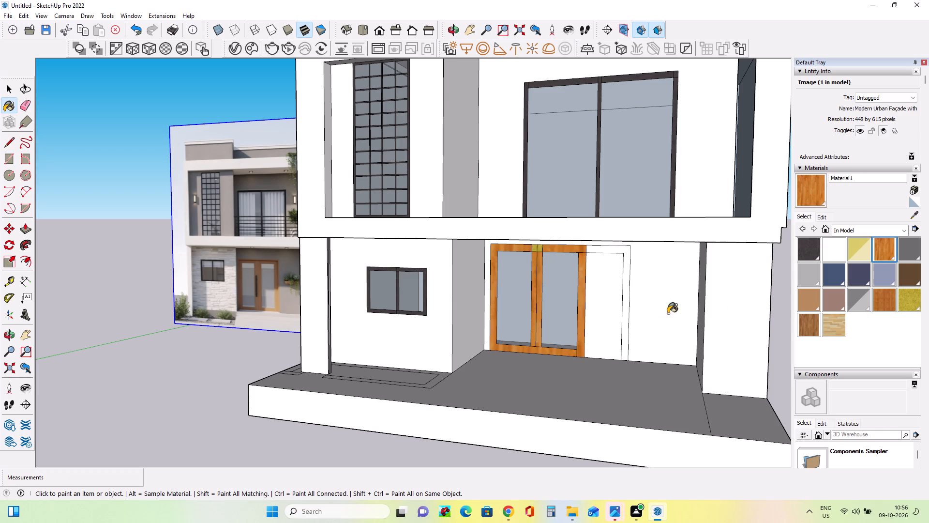
{"action": "left_click", "coordinate": [625, 310]}
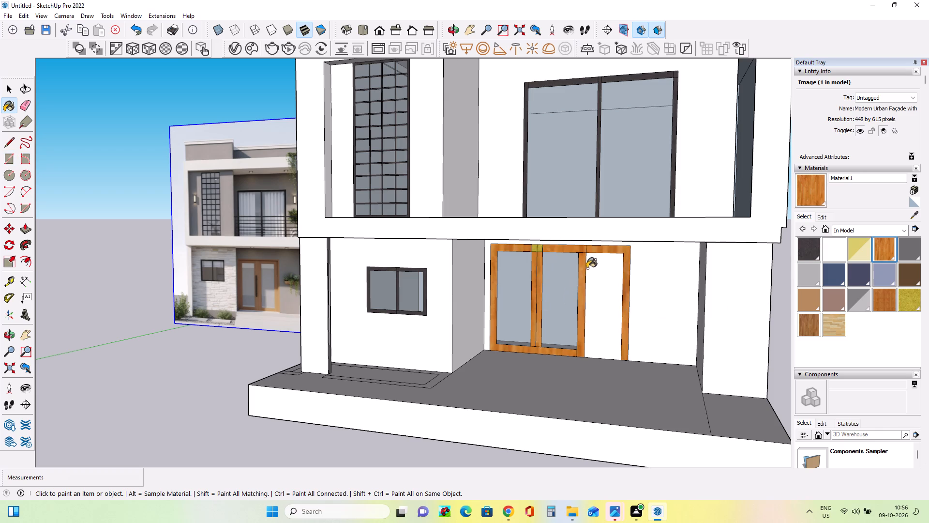
Erase the door's central mullion and the old jamb beside the extension, merging everything into one wide opening.
{"action": "left_click", "coordinate": [25, 109]}
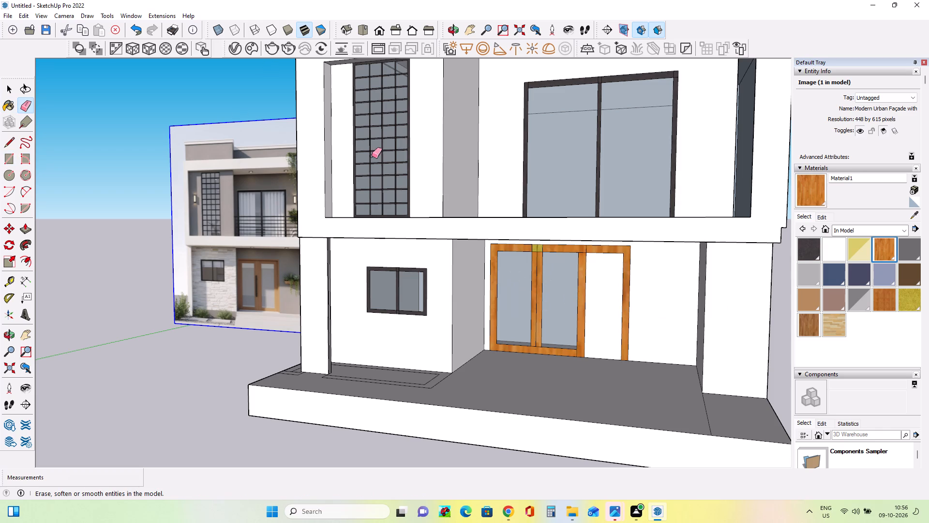
{"action": "left_click_drag", "start_coordinate": [535, 280], "coordinate": [562, 286]}
{"action": "left_click_drag", "start_coordinate": [533, 282], "coordinate": [545, 284]}
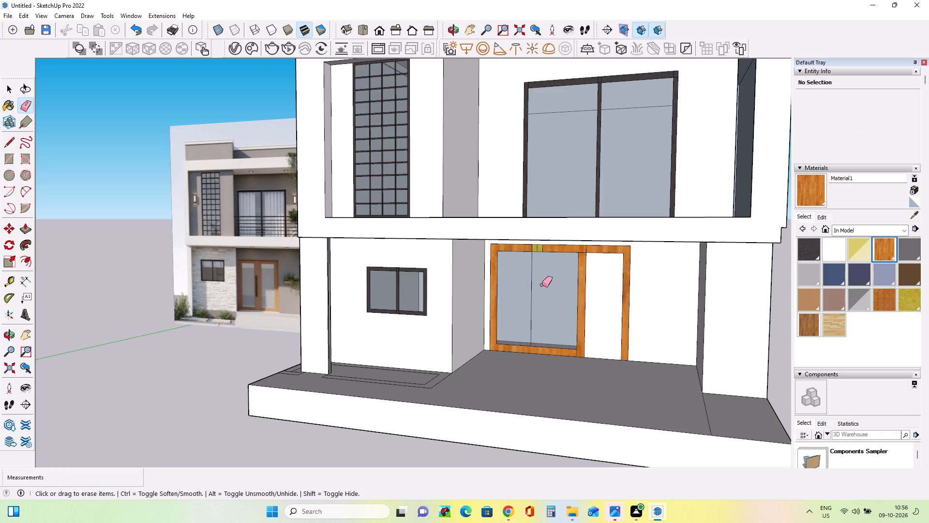
{"action": "left_click_drag", "start_coordinate": [531, 284], "coordinate": [539, 288]}
{"action": "left_click_drag", "start_coordinate": [573, 286], "coordinate": [599, 286]}
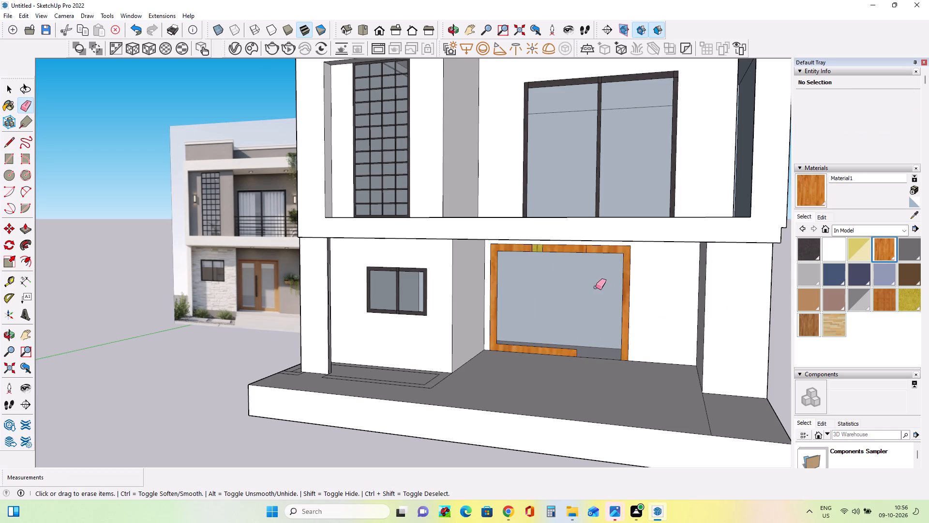
Fill the gap in the door frame's bottom rail with a rectangle about 1' 11" by 4" and paint it with Material1.
{"action": "middle_click_drag", "start_coordinate": [600, 345], "coordinate": [616, 360]}
{"action": "left_click", "coordinate": [14, 155]}
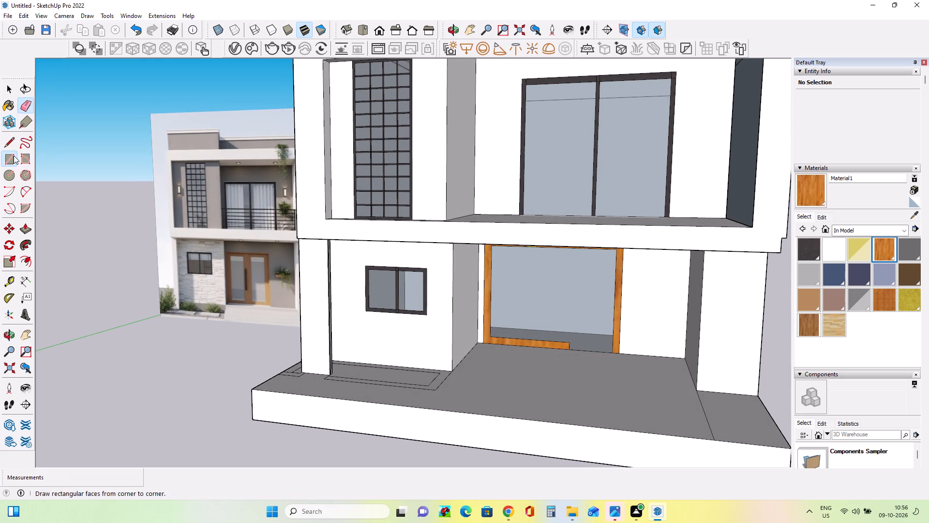
{"action": "scroll", "coordinate": [567, 347], "scroll_direction": "up", "scroll_amount": 3}
{"action": "left_click", "coordinate": [568, 353]}
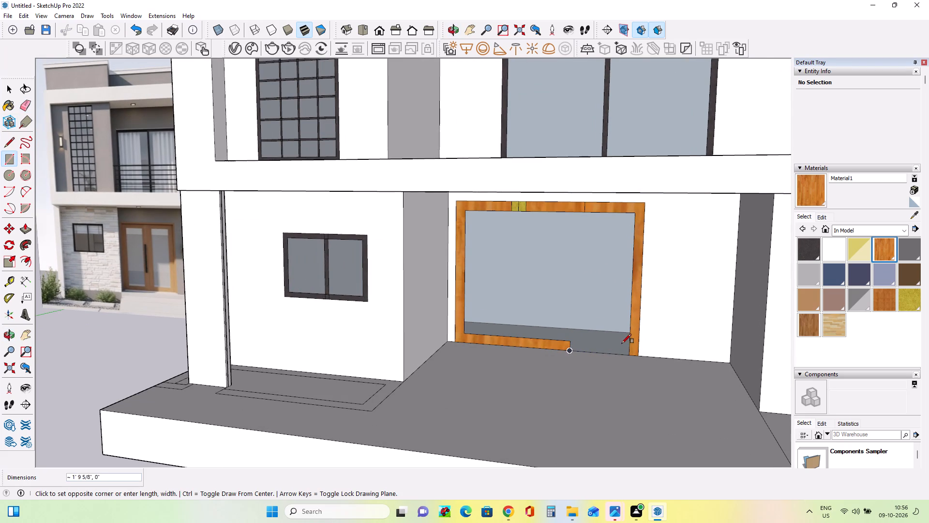
{"action": "left_click", "coordinate": [568, 340]}
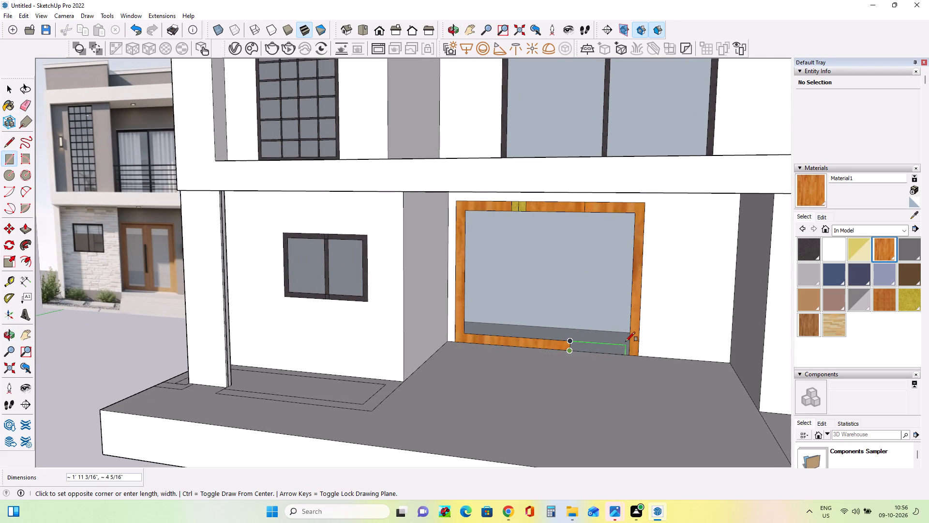
{"action": "left_click", "coordinate": [629, 341]}
{"action": "middle_click_drag", "start_coordinate": [539, 329], "coordinate": [570, 344]}
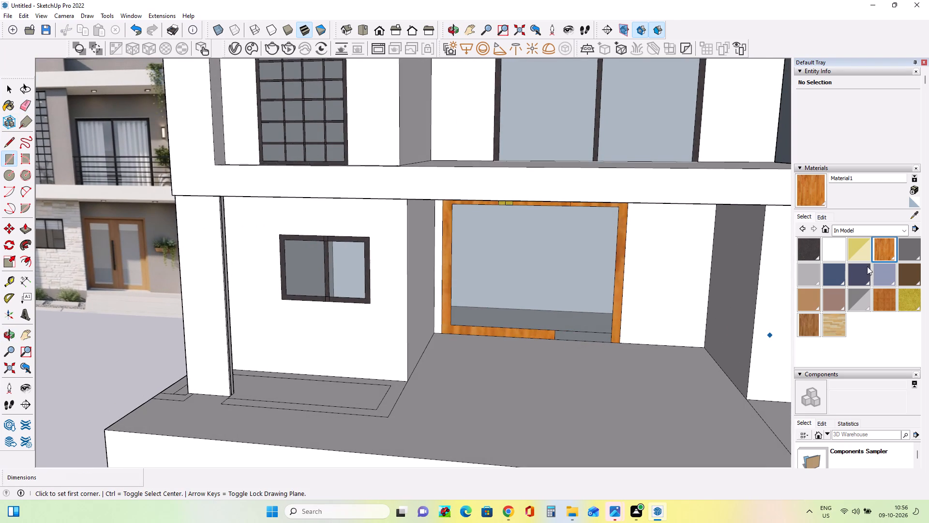
{"action": "left_click", "coordinate": [874, 248]}
{"action": "left_click", "coordinate": [584, 340]}
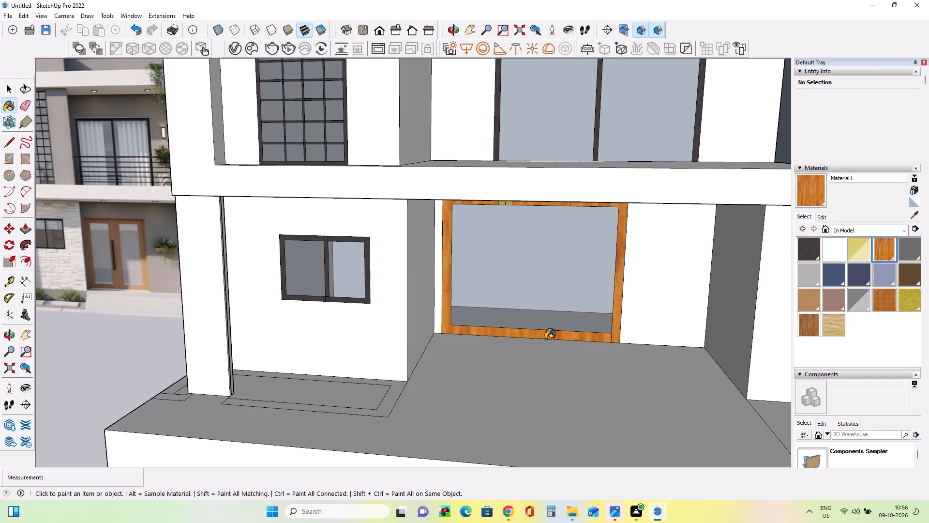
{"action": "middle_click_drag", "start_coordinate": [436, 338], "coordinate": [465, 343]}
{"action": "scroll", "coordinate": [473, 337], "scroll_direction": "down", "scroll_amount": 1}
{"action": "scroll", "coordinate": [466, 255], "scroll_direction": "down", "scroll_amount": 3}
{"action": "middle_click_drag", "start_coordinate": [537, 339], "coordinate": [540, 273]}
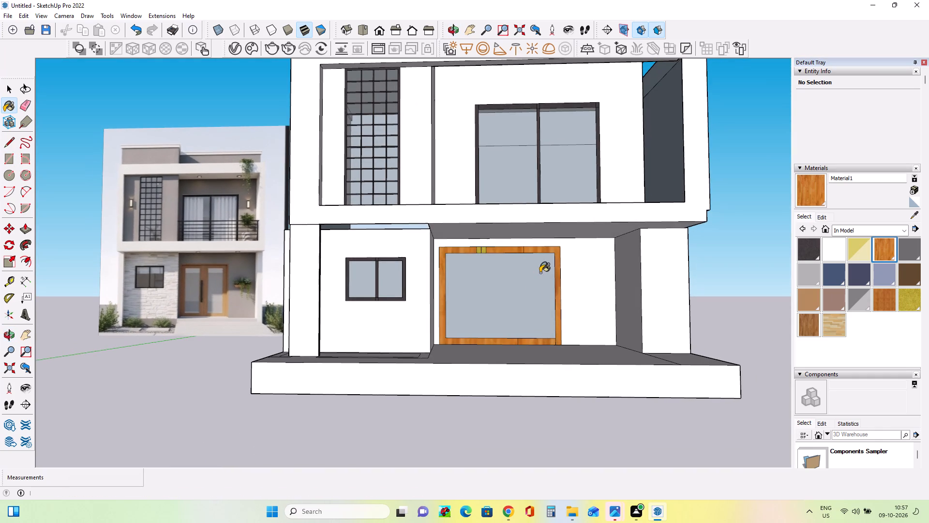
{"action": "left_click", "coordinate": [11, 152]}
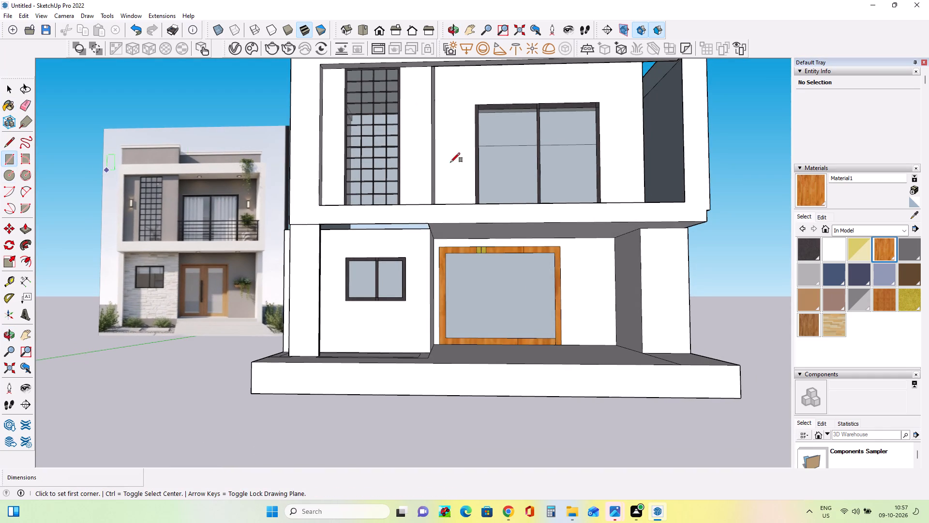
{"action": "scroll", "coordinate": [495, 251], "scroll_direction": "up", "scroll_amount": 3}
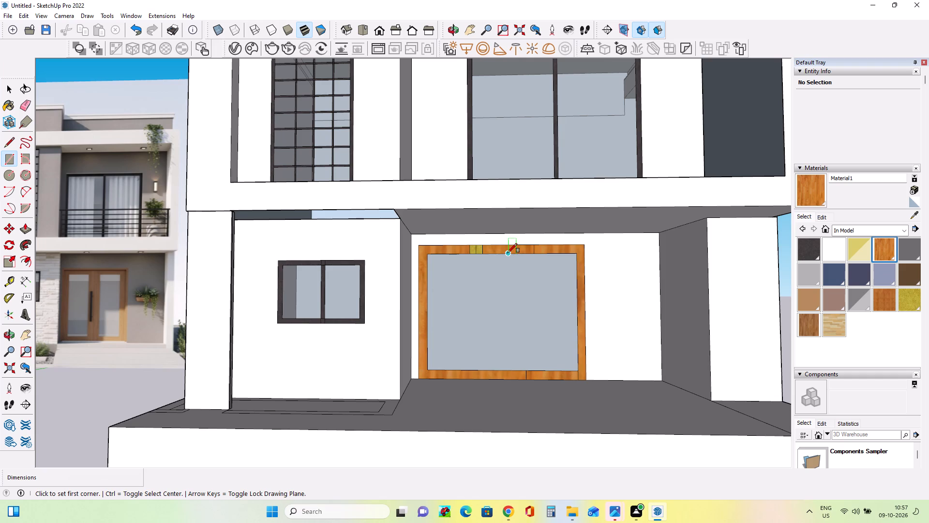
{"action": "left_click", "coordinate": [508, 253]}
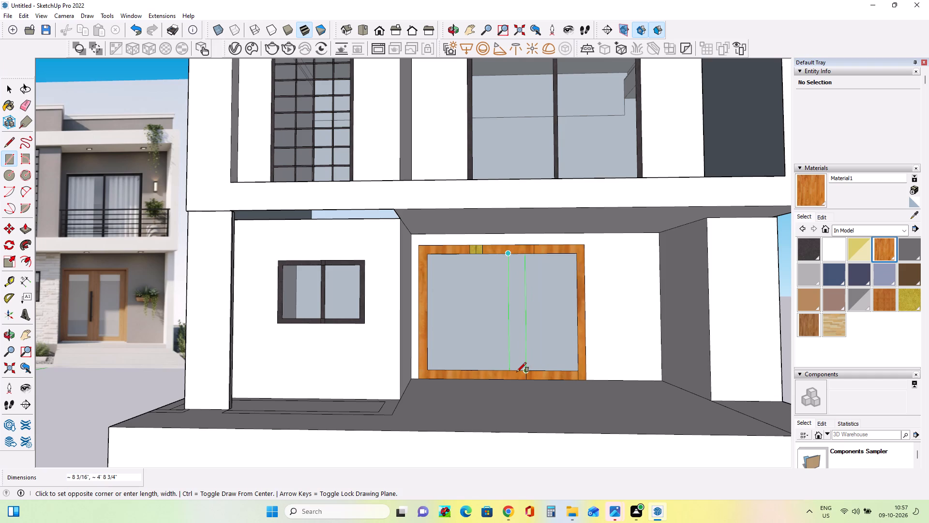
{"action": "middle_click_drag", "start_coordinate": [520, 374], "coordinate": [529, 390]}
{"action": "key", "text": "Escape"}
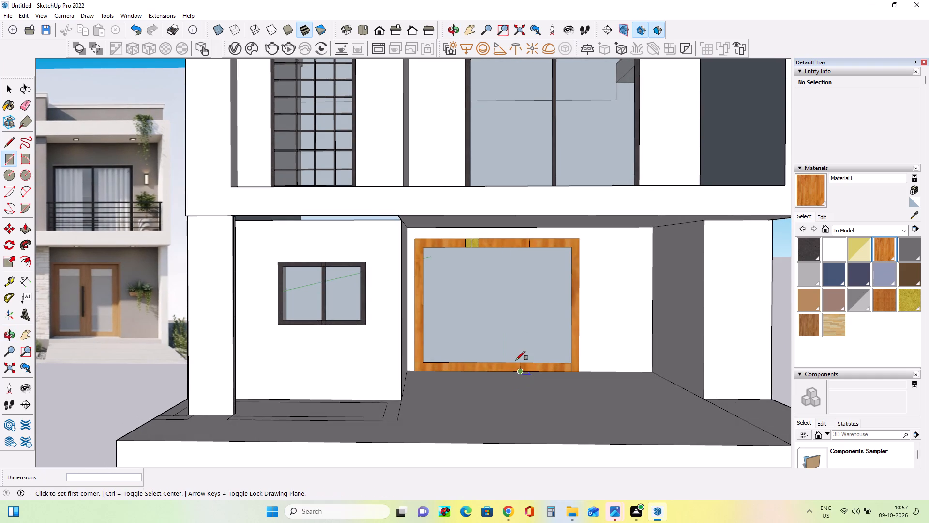
Erase the leftover dividing lines and yellow patches across the top rail and the dividing line across the bottom rail of the door frame.
{"action": "left_click", "coordinate": [22, 103]}
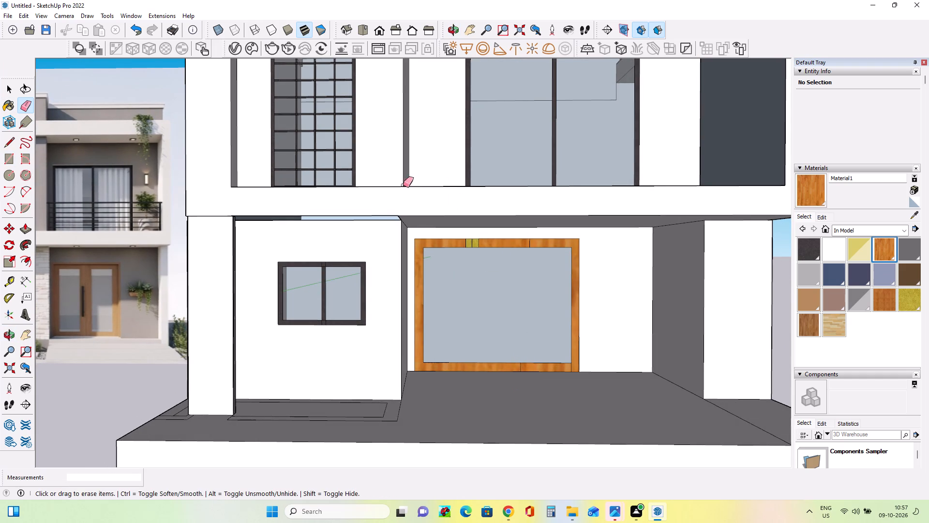
{"action": "scroll", "coordinate": [493, 249], "scroll_direction": "up", "scroll_amount": 3}
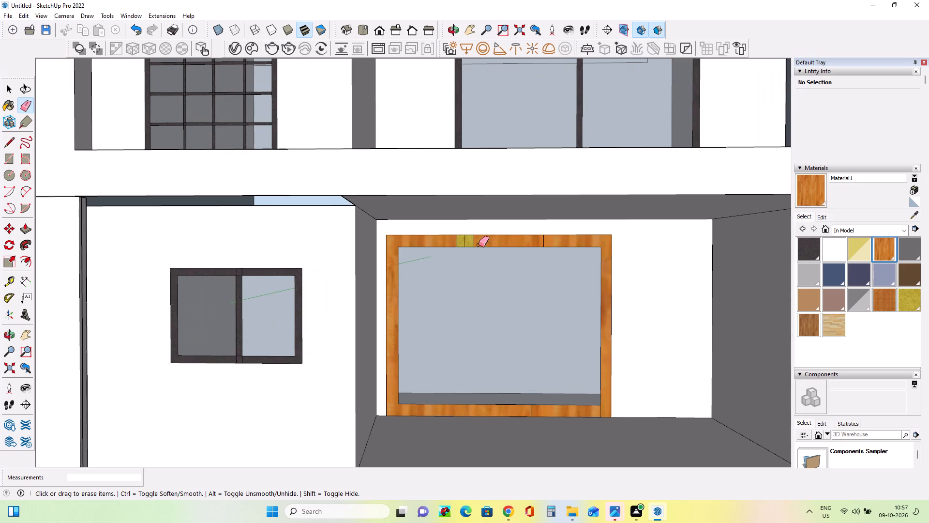
{"action": "left_click", "coordinate": [475, 241]}
{"action": "left_click", "coordinate": [473, 240]}
{"action": "left_click", "coordinate": [464, 240]}
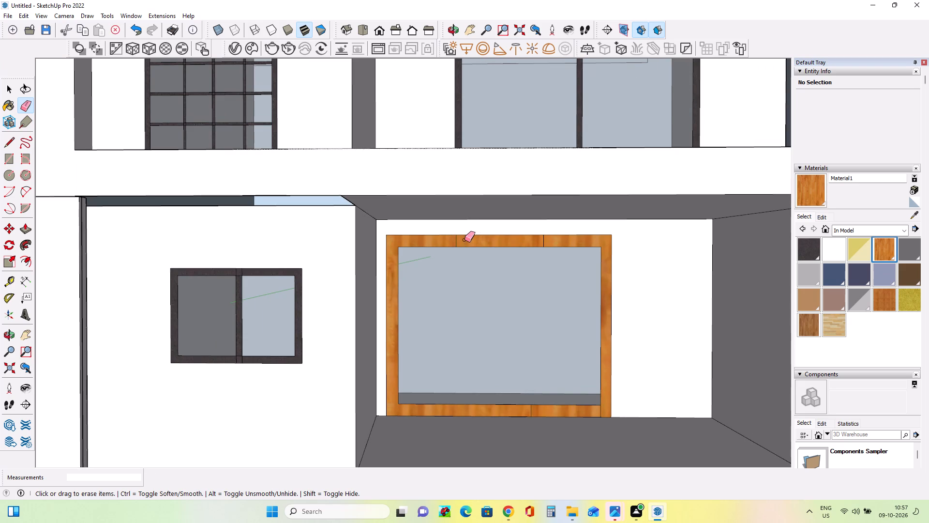
{"action": "left_click", "coordinate": [458, 240]}
{"action": "left_click", "coordinate": [543, 245]}
{"action": "left_click", "coordinate": [533, 410]}
{"action": "left_click", "coordinate": [531, 410]}
Draw a vertical mullion rectangle about 2 1/8" by 4' 8 3/4" from the top rail's midpoint down to the bottom rail.
{"action": "left_click", "coordinate": [13, 163]}
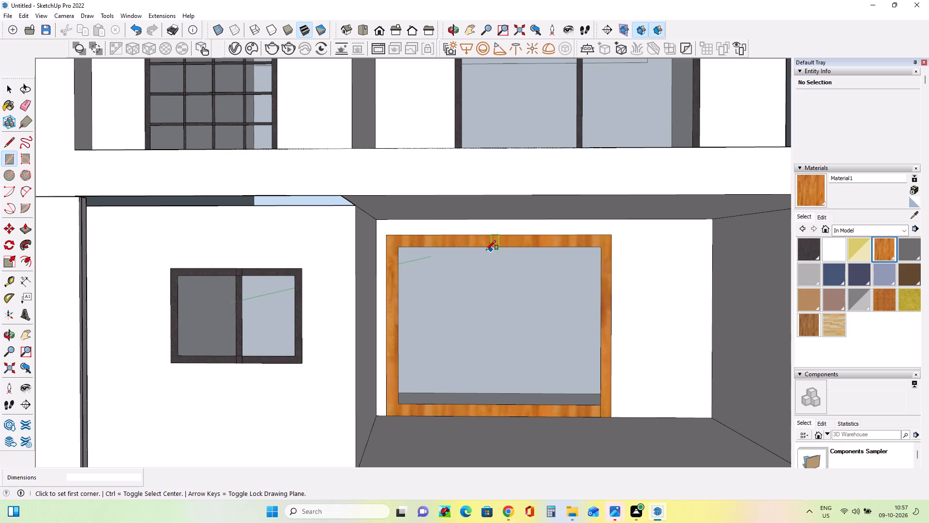
{"action": "left_click", "coordinate": [497, 249]}
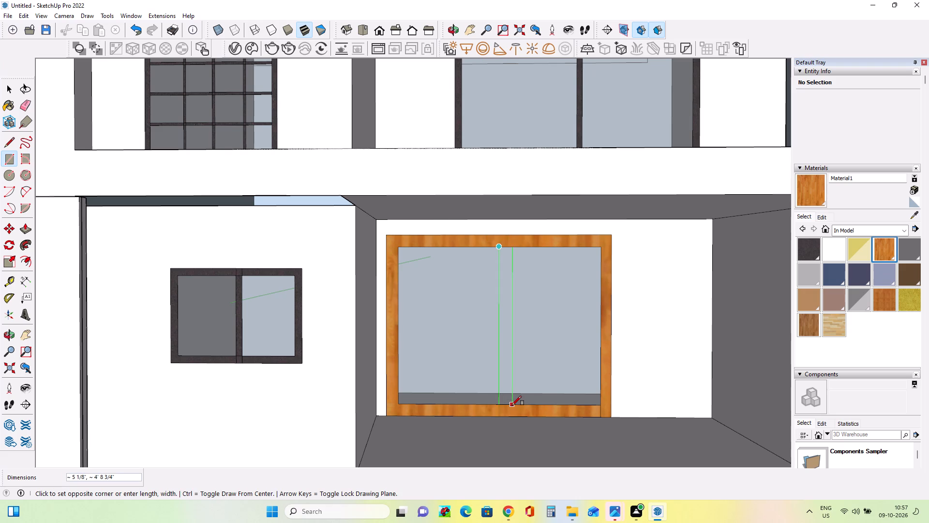
{"action": "scroll", "coordinate": [509, 406], "scroll_direction": "up", "scroll_amount": 4}
{"action": "left_click", "coordinate": [503, 404]}
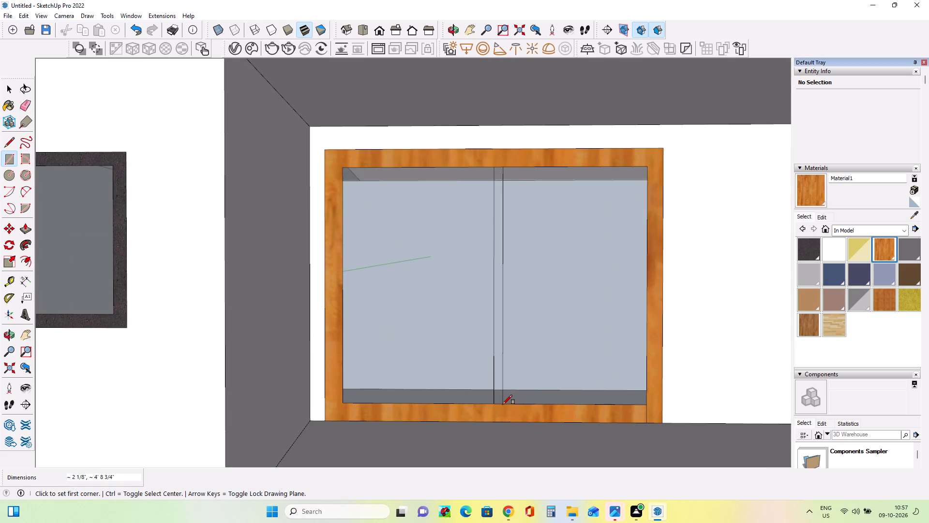
{"action": "scroll", "coordinate": [514, 370], "scroll_direction": "down", "scroll_amount": 7}
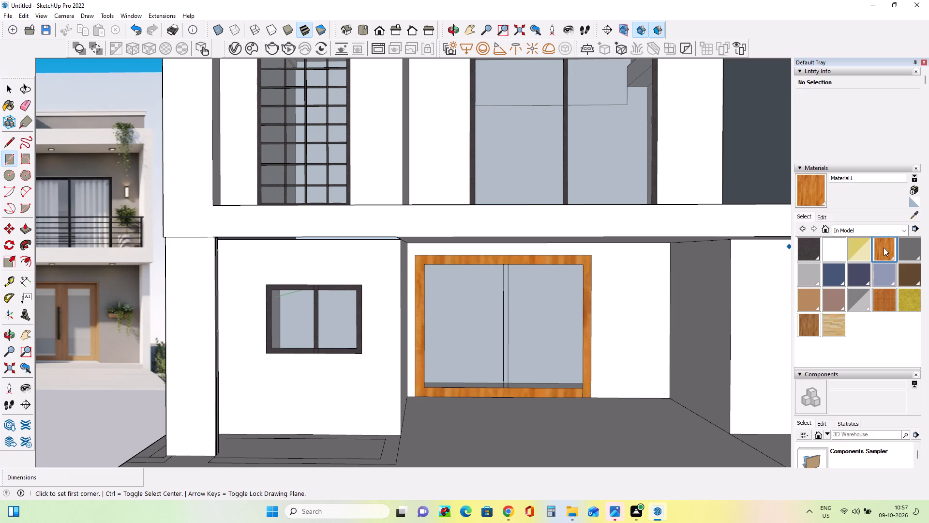
Paint the entrance door's new vertical mullion with Material1.
{"action": "left_click", "coordinate": [884, 247]}
{"action": "left_click", "coordinate": [506, 315]}
Erase the leftover rectangle outline on the front parapet face of the roof block above the grid window.
{"action": "scroll", "coordinate": [510, 308], "scroll_direction": "down", "scroll_amount": 9}
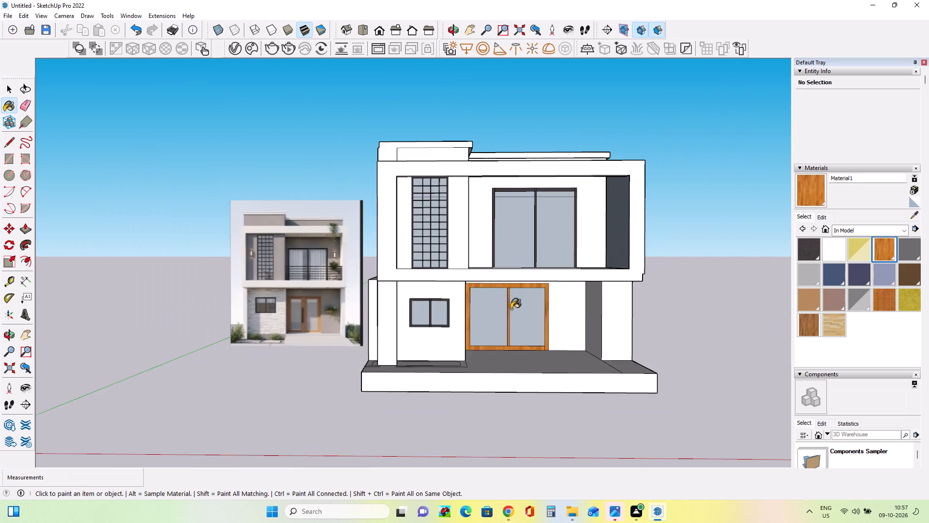
{"action": "scroll", "coordinate": [511, 309], "scroll_direction": "down", "scroll_amount": 1}
{"action": "middle_click_drag", "start_coordinate": [512, 311], "coordinate": [526, 357]}
{"action": "scroll", "coordinate": [536, 299], "scroll_direction": "up", "scroll_amount": 3}
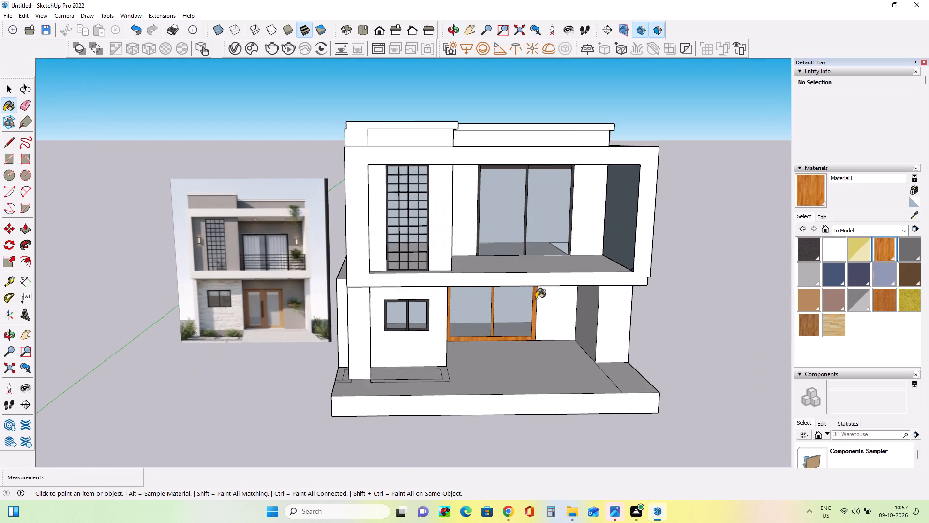
{"action": "middle_click_drag", "start_coordinate": [536, 299], "coordinate": [529, 264]}
{"action": "middle_click_drag", "start_coordinate": [535, 272], "coordinate": [492, 268]}
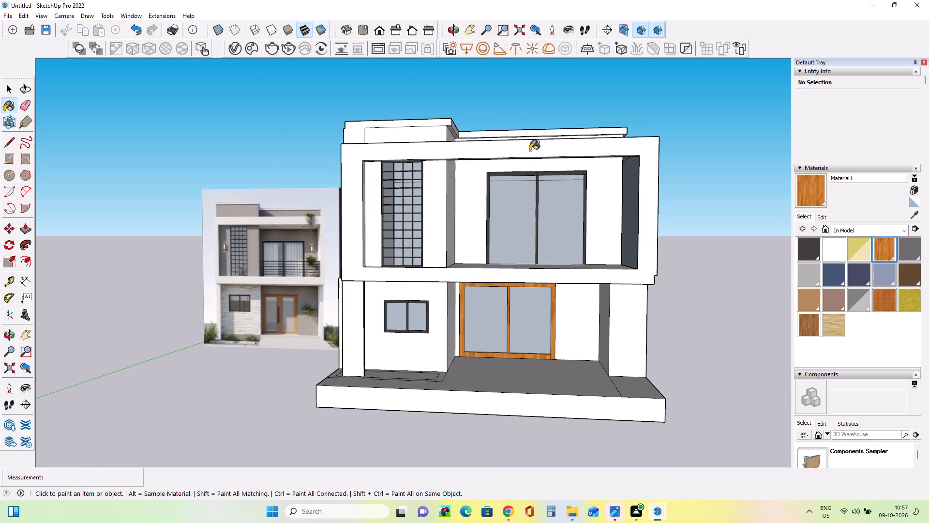
{"action": "middle_click_drag", "start_coordinate": [534, 158], "coordinate": [573, 228]}
{"action": "scroll", "coordinate": [332, 127], "scroll_direction": "up", "scroll_amount": 3}
{"action": "middle_click_drag", "start_coordinate": [368, 149], "coordinate": [395, 180]}
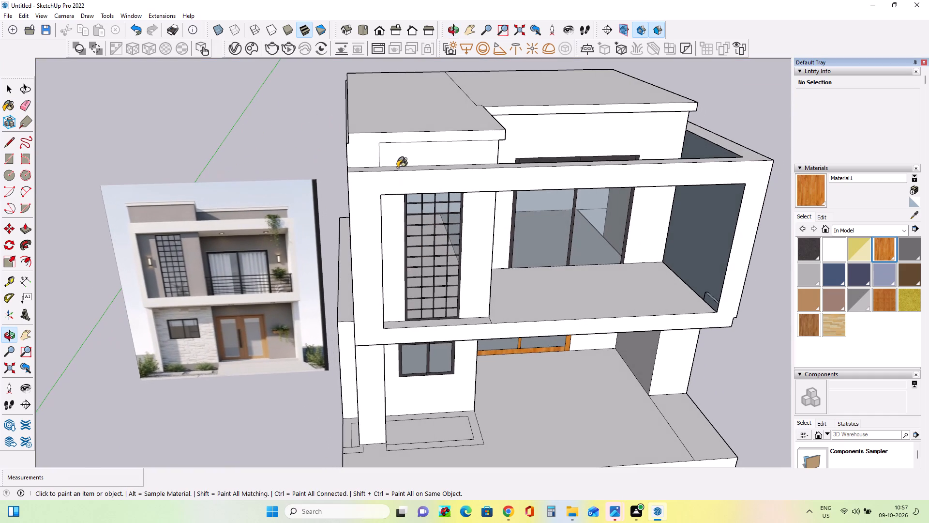
{"action": "middle_click_drag", "start_coordinate": [518, 153], "coordinate": [319, 160]}
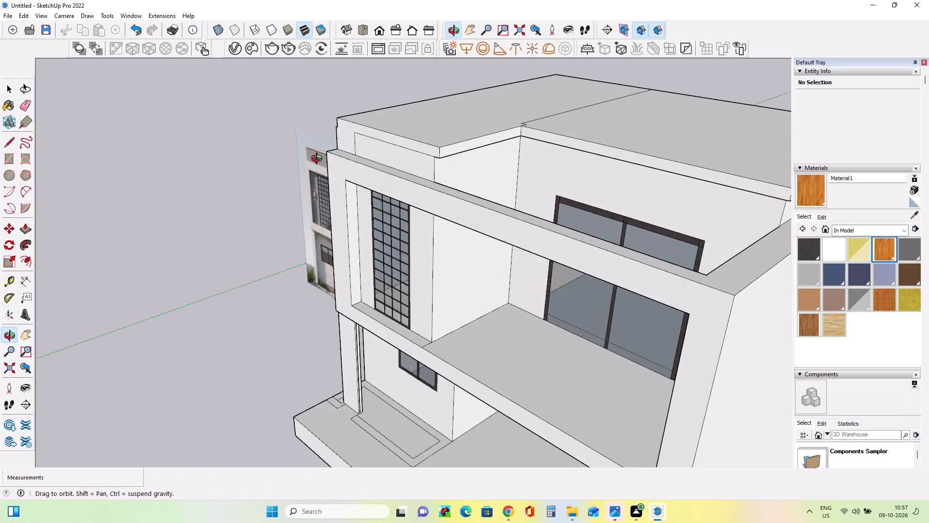
{"action": "middle_click_drag", "start_coordinate": [319, 160], "coordinate": [436, 155]}
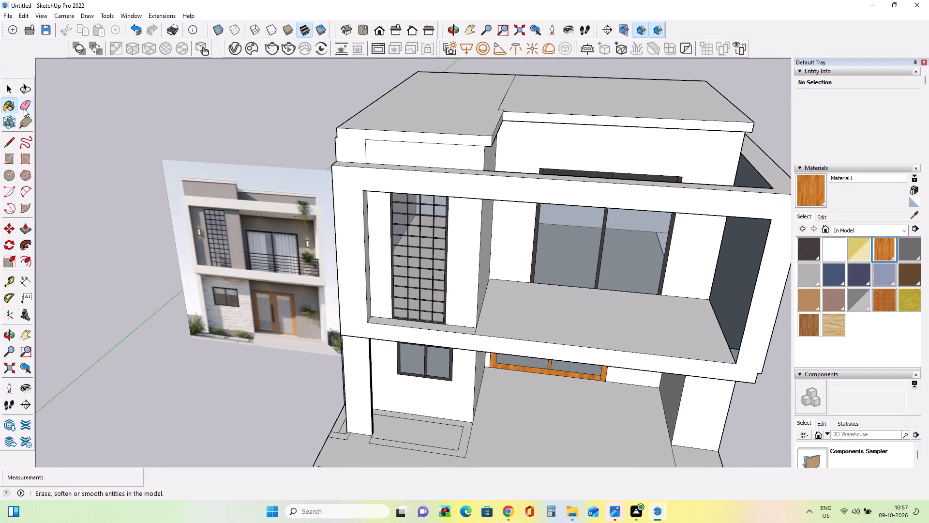
{"action": "left_click", "coordinate": [24, 108]}
{"action": "left_click", "coordinate": [366, 153]}
{"action": "left_click", "coordinate": [373, 141]}
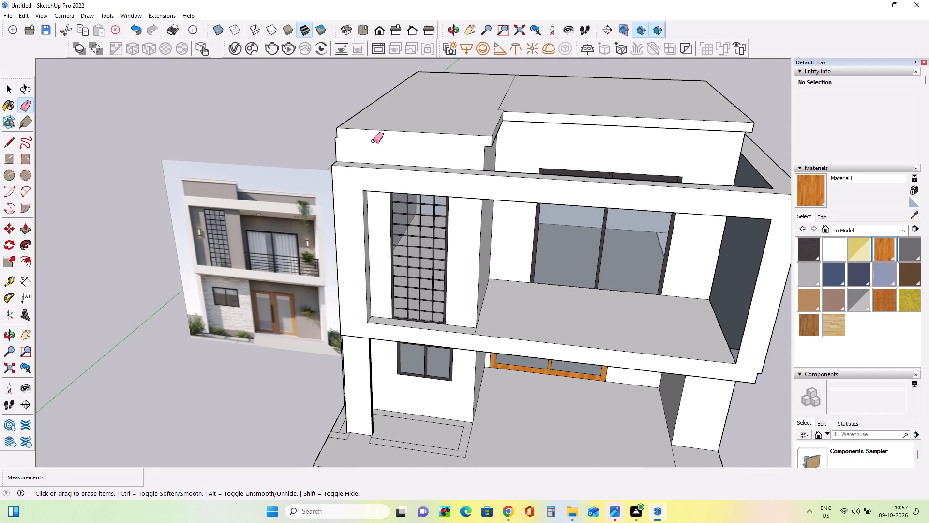
Pull the roof slab's narrow outer side face out 4 1/2" above the grid-window side of the house.
{"action": "middle_click_drag", "start_coordinate": [429, 168], "coordinate": [466, 166]}
{"action": "middle_click_drag", "start_coordinate": [491, 169], "coordinate": [597, 152]}
{"action": "scroll", "coordinate": [597, 152], "scroll_direction": "down", "scroll_amount": 1}
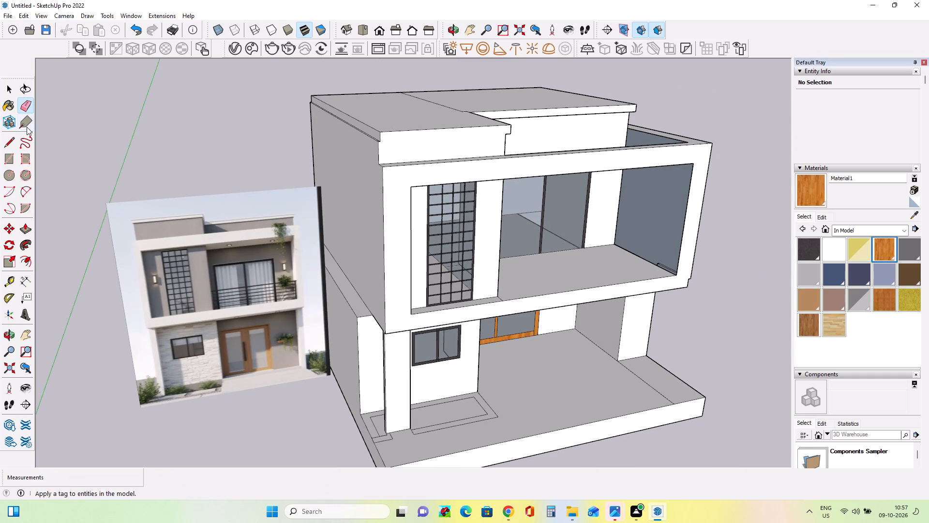
{"action": "left_click", "coordinate": [27, 226]}
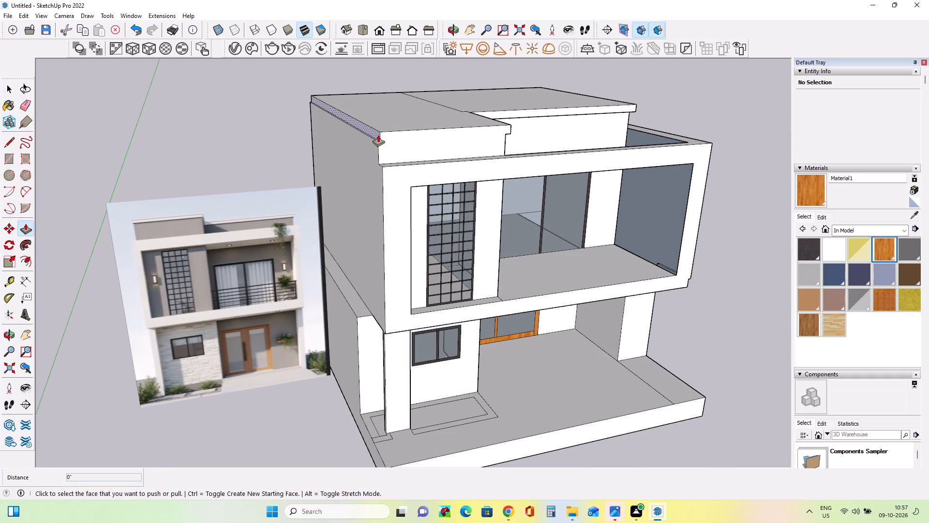
{"action": "left_click", "coordinate": [378, 135]}
{"action": "left_click", "coordinate": [370, 137]}
{"action": "middle_click_drag", "start_coordinate": [426, 140], "coordinate": [383, 167]}
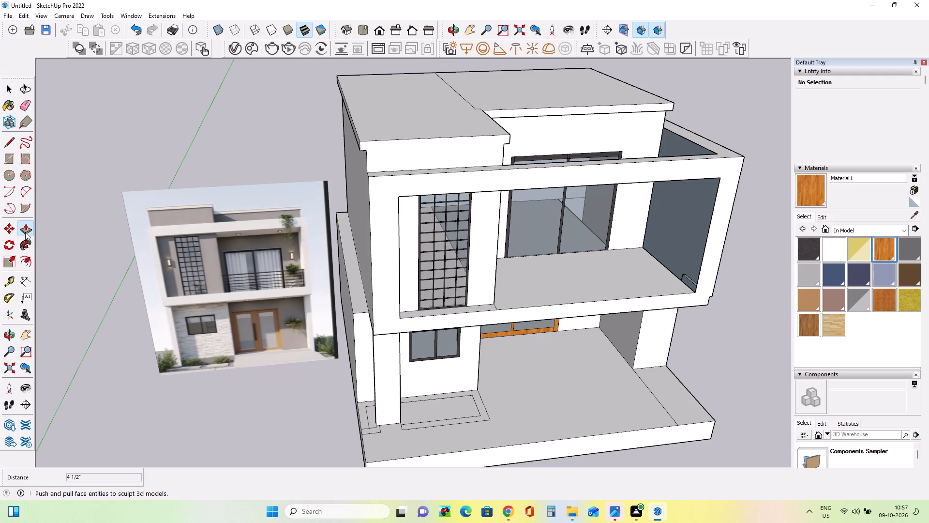
Draw a line about 6' 4 3/4" across the roof block's front and pull the band above it out 6 15/16".
{"action": "left_click", "coordinate": [7, 139]}
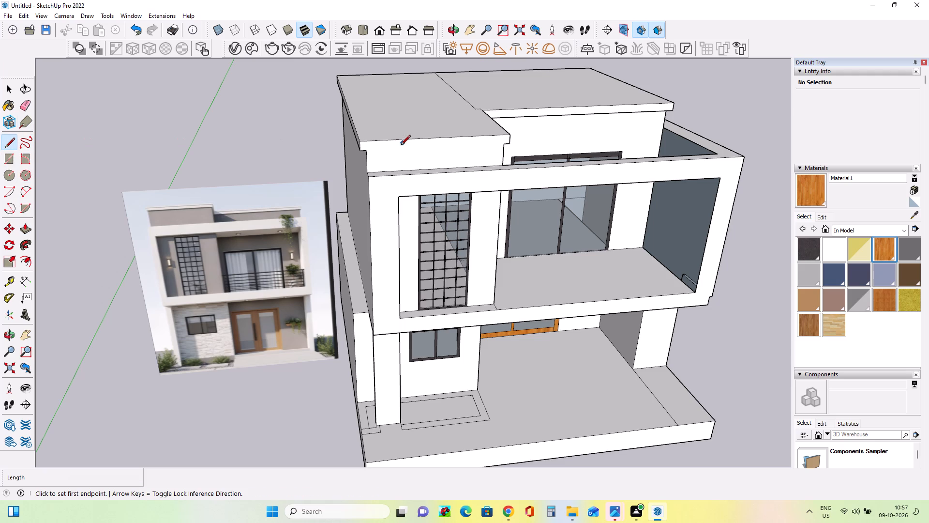
{"action": "left_click", "coordinate": [367, 151]}
{"action": "left_click", "coordinate": [506, 143]}
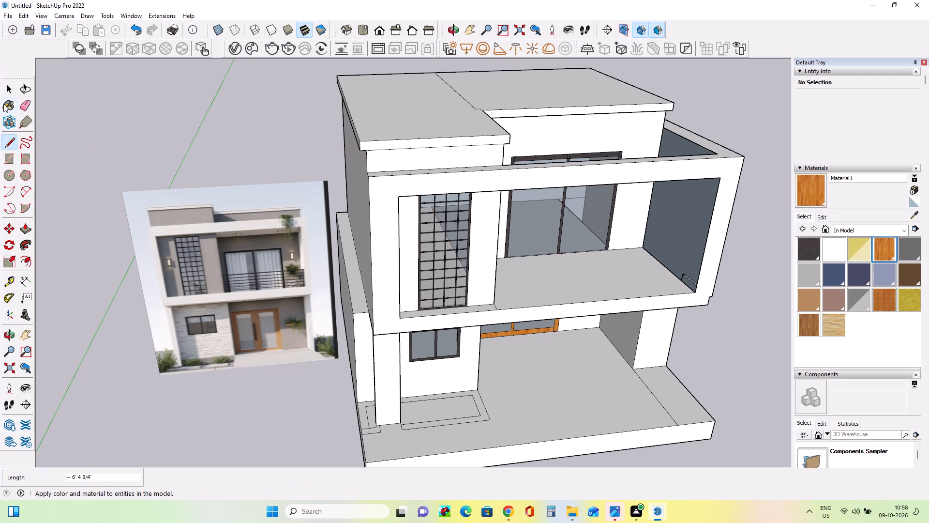
{"action": "left_click", "coordinate": [28, 229]}
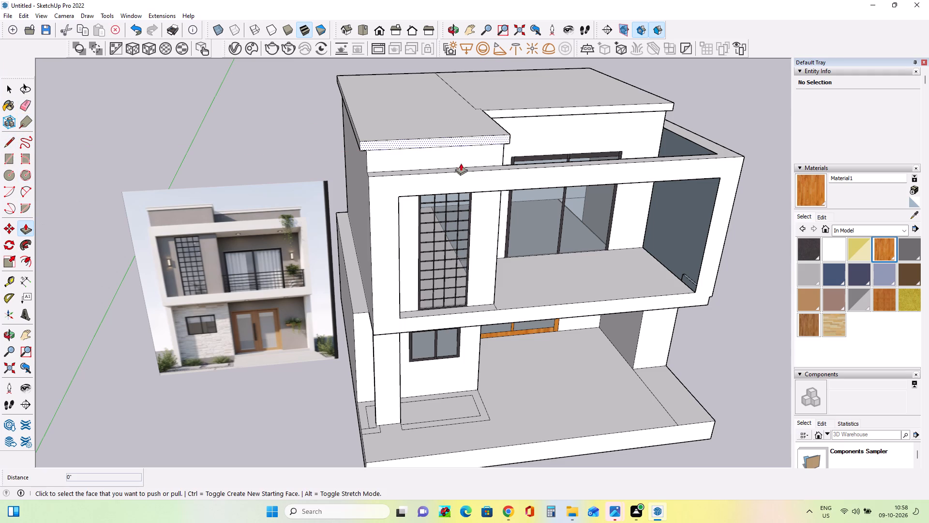
{"action": "left_click", "coordinate": [419, 142]}
{"action": "left_click", "coordinate": [421, 146]}
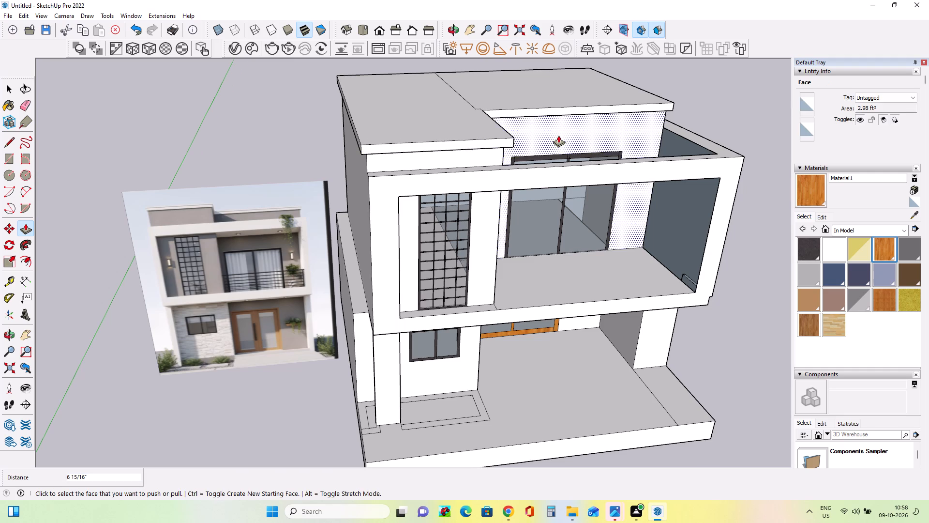
Erase the dividing line and small notch edges between the two roof slabs to merge them into one surface.
{"action": "middle_click_drag", "start_coordinate": [553, 135], "coordinate": [421, 135]}
{"action": "middle_click_drag", "start_coordinate": [560, 97], "coordinate": [559, 133]}
{"action": "scroll", "coordinate": [515, 118], "scroll_direction": "up", "scroll_amount": 3}
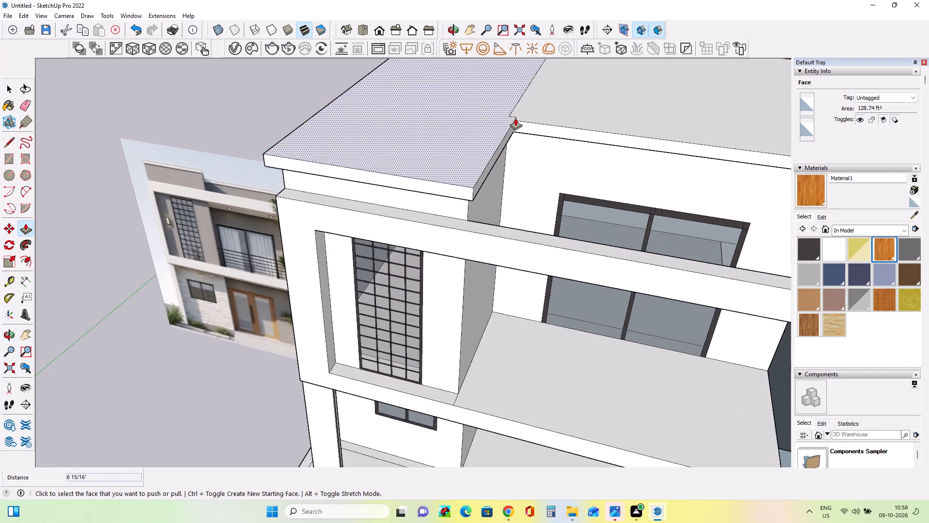
{"action": "scroll", "coordinate": [515, 118], "scroll_direction": "up", "scroll_amount": 3}
{"action": "scroll", "coordinate": [525, 110], "scroll_direction": "down", "scroll_amount": 2}
{"action": "middle_click_drag", "start_coordinate": [497, 161], "coordinate": [544, 57]}
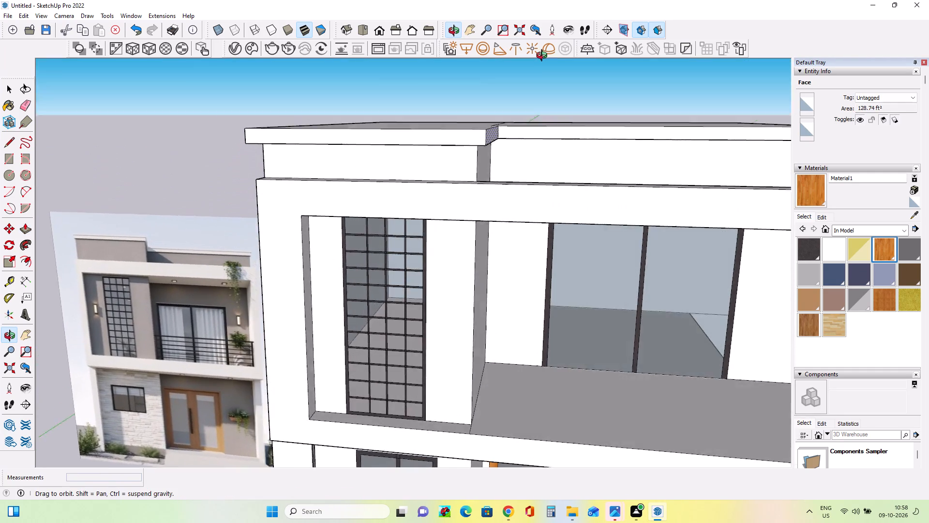
{"action": "middle_click_drag", "start_coordinate": [544, 57], "coordinate": [509, 177]}
{"action": "left_click", "coordinate": [31, 104]}
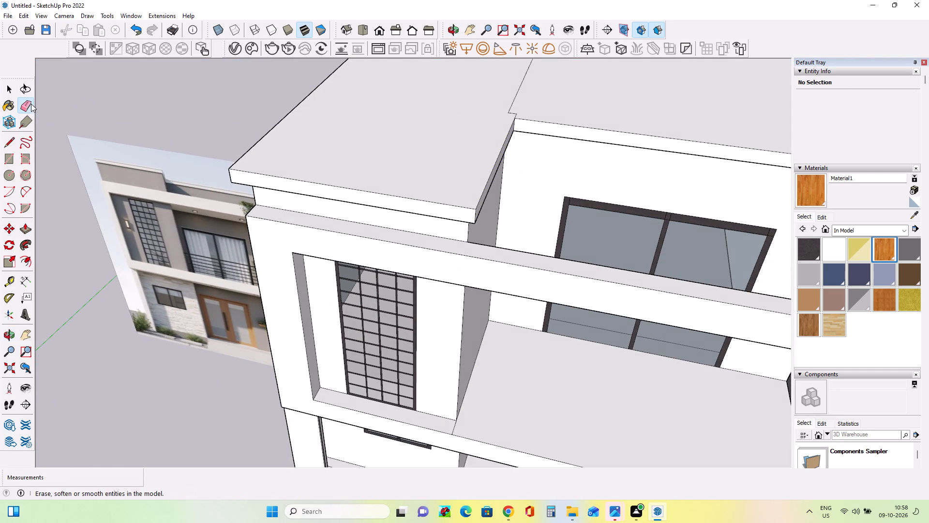
{"action": "left_click_drag", "start_coordinate": [516, 92], "coordinate": [522, 96]}
{"action": "left_click", "coordinate": [514, 115]}
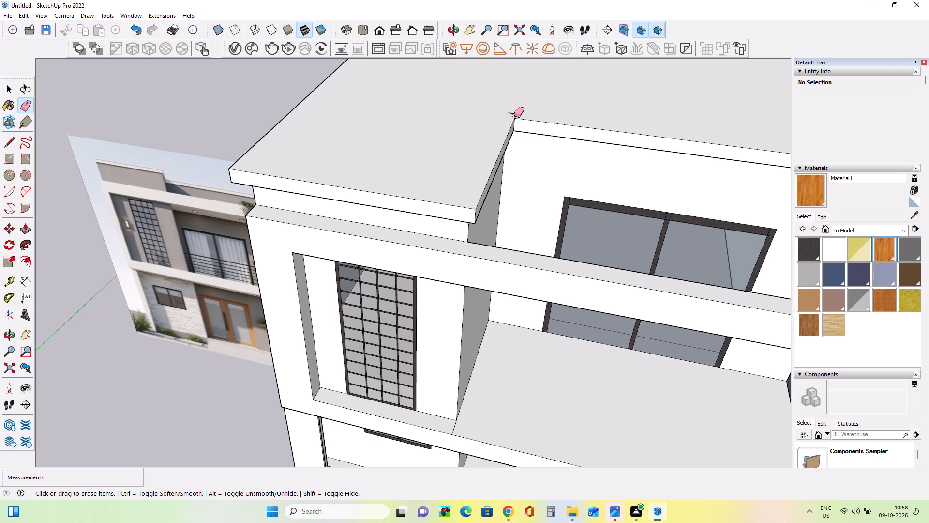
{"action": "left_click_drag", "start_coordinate": [507, 113], "coordinate": [511, 109]}
Push the ground-floor porch floor down about 7 5/16", leaving the planter outline and side strip at their original height.
{"action": "scroll", "coordinate": [509, 103], "scroll_direction": "down", "scroll_amount": 4}
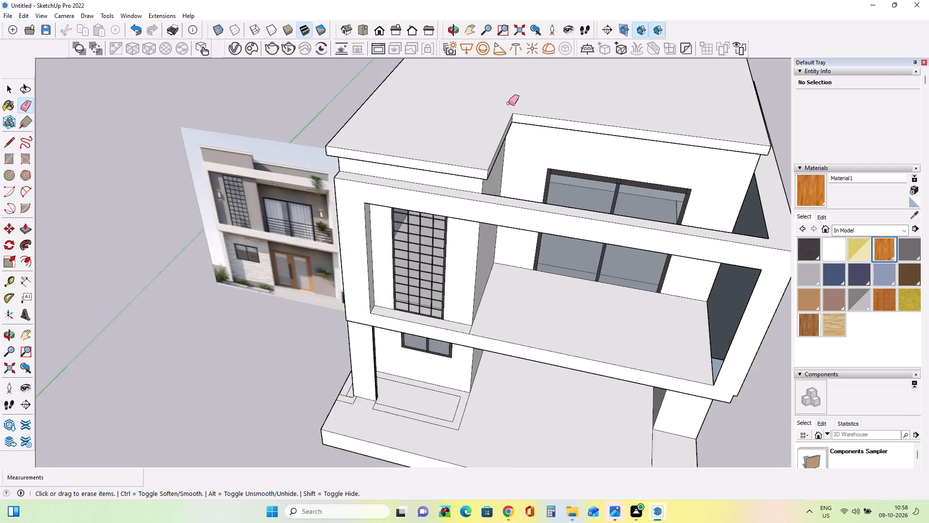
{"action": "scroll", "coordinate": [509, 103], "scroll_direction": "down", "scroll_amount": 9}
{"action": "middle_click_drag", "start_coordinate": [540, 194], "coordinate": [574, 121]}
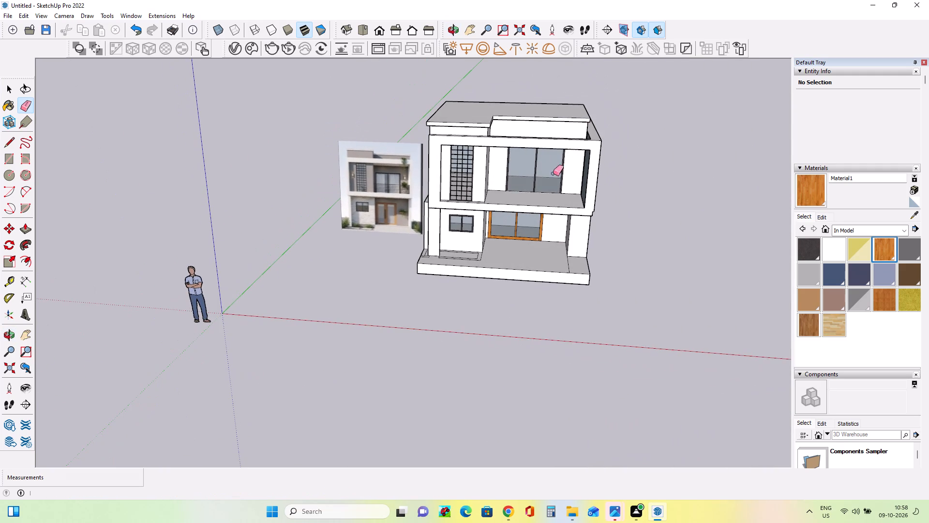
{"action": "scroll", "coordinate": [476, 289], "scroll_direction": "up", "scroll_amount": 6}
{"action": "middle_click_drag", "start_coordinate": [514, 250], "coordinate": [539, 281]}
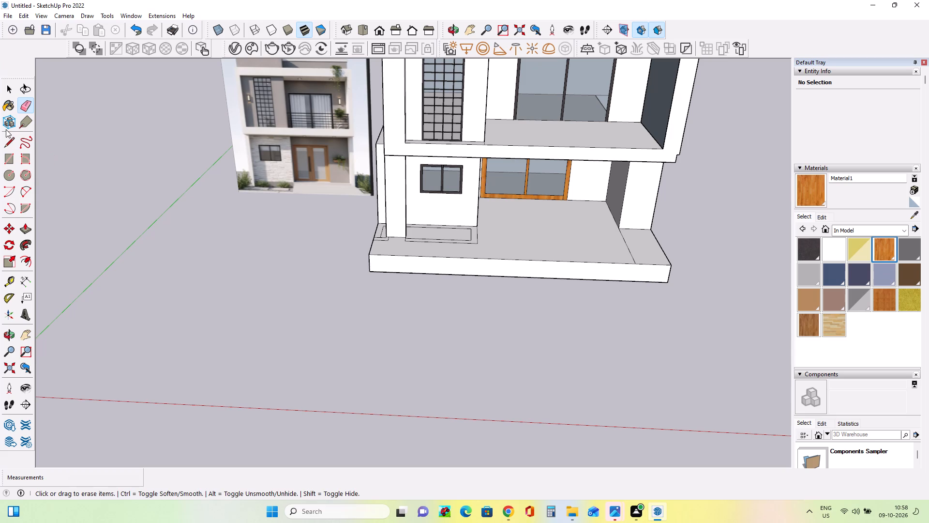
{"action": "left_click", "coordinate": [21, 226]}
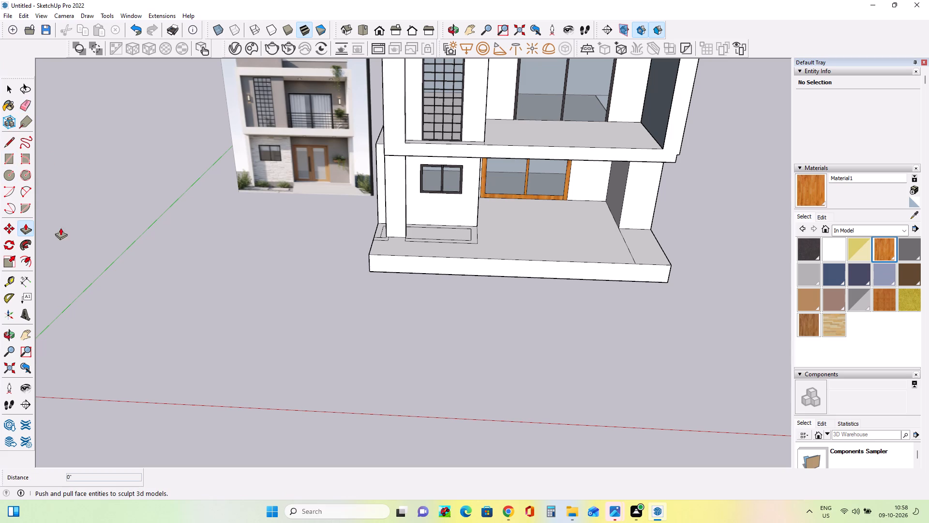
{"action": "left_click", "coordinate": [533, 233]}
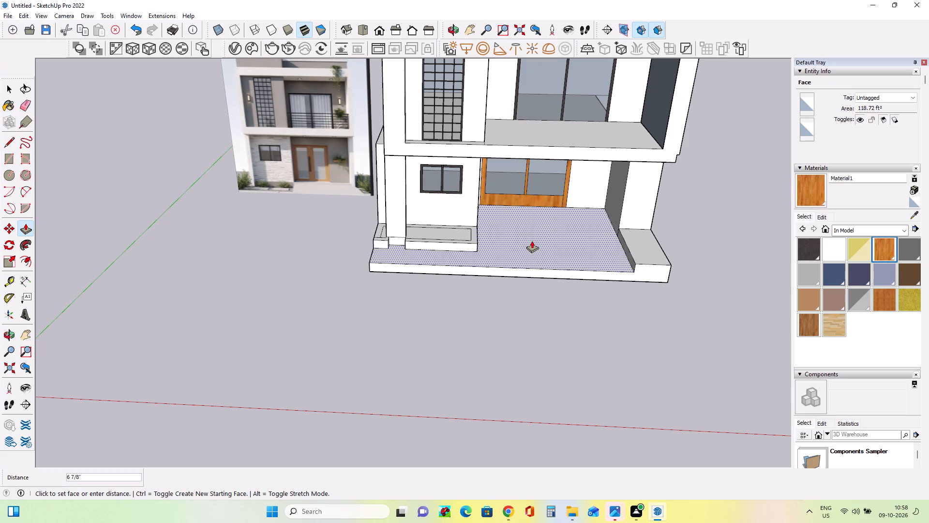
{"action": "left_click", "coordinate": [532, 241]}
Pull the recessed face below the front column out about 1 11/16" and a further 5 3/16", flush with the planter front.
{"action": "scroll", "coordinate": [373, 253], "scroll_direction": "up", "scroll_amount": 5}
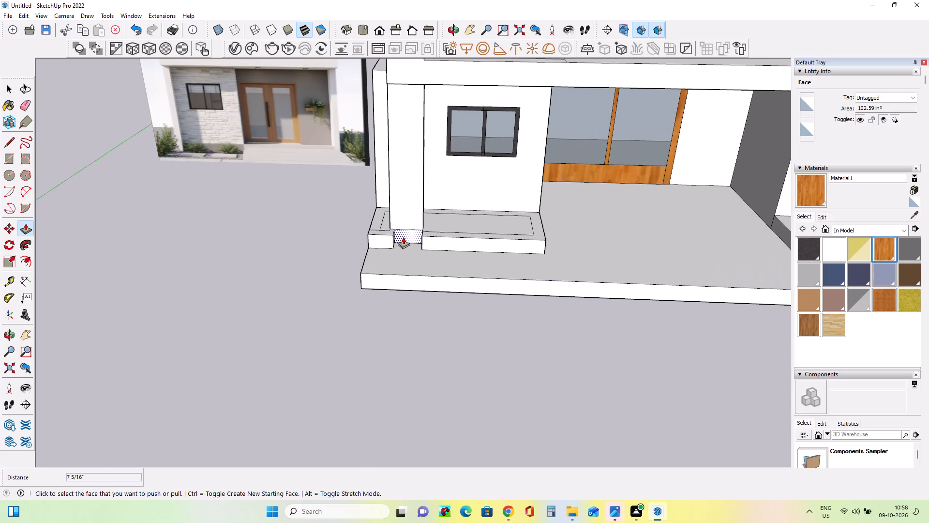
{"action": "left_click", "coordinate": [406, 232]}
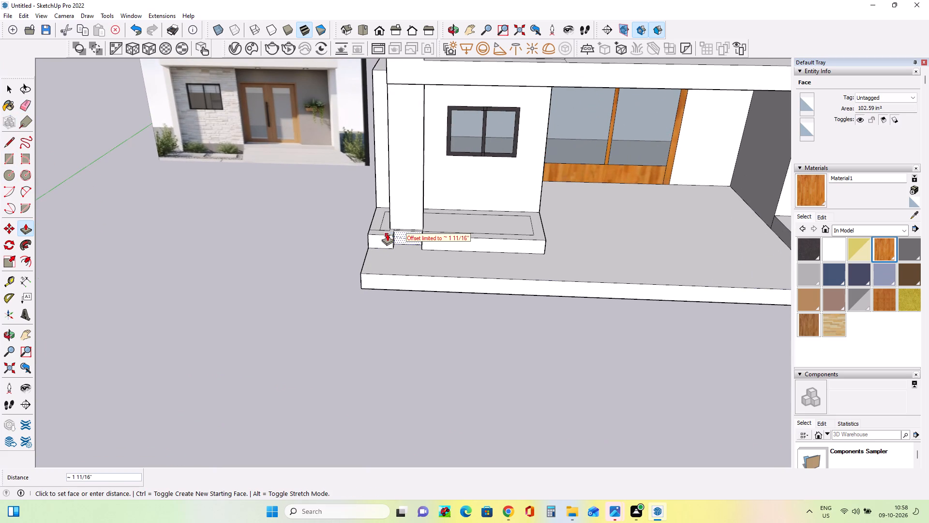
{"action": "left_click", "coordinate": [387, 233]}
{"action": "scroll", "coordinate": [414, 236], "scroll_direction": "up", "scroll_amount": 8}
{"action": "left_click", "coordinate": [414, 235]}
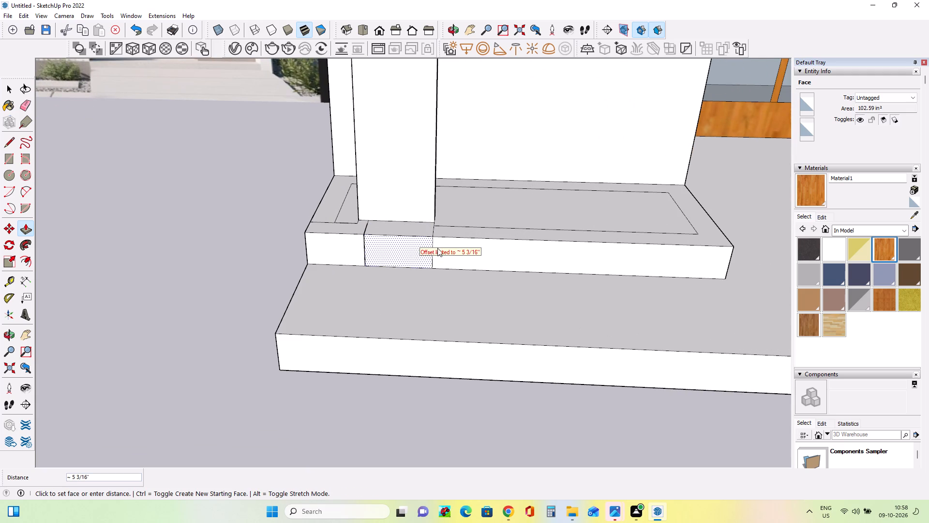
{"action": "left_click", "coordinate": [439, 246]}
Erase the vertical seams on the planter's front face and the short seam on its rim beside the column.
{"action": "middle_click_drag", "start_coordinate": [456, 247], "coordinate": [481, 266]}
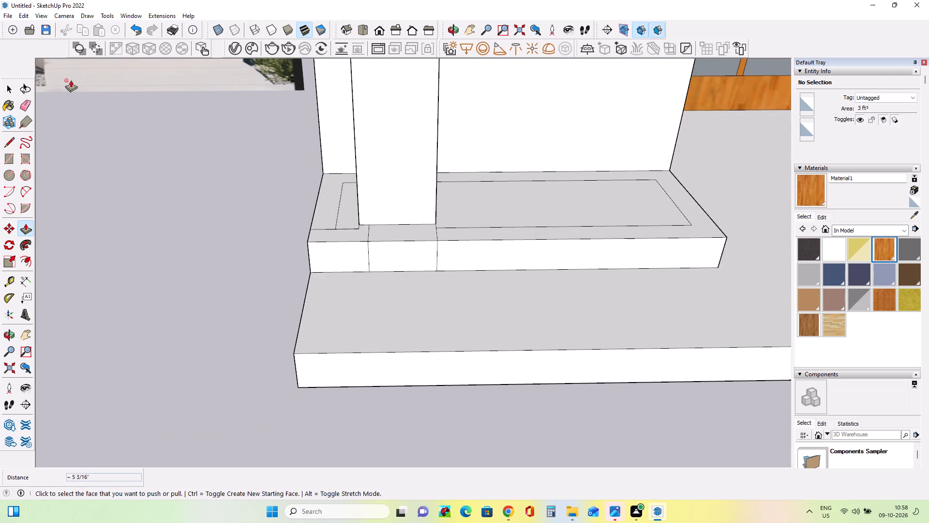
{"action": "left_click", "coordinate": [25, 104]}
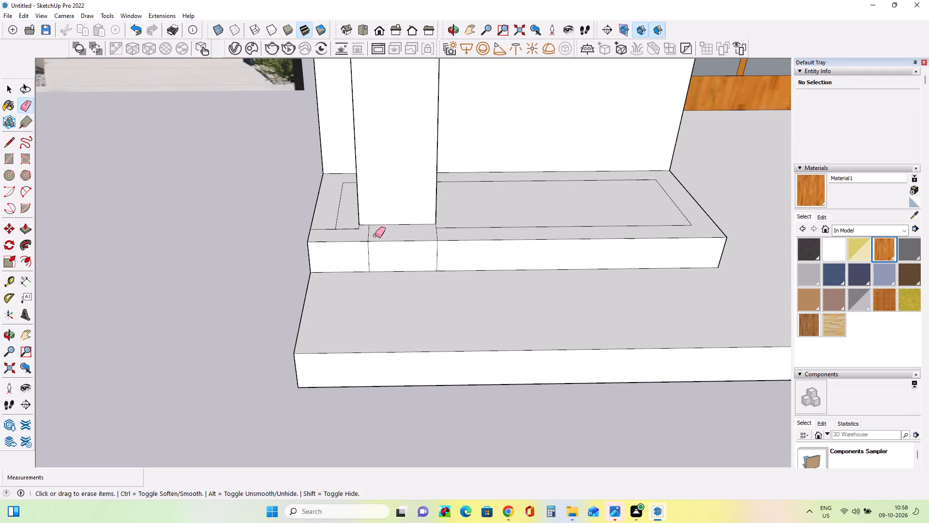
{"action": "left_click_drag", "start_coordinate": [368, 236], "coordinate": [381, 239]}
{"action": "left_click_drag", "start_coordinate": [435, 235], "coordinate": [450, 240]}
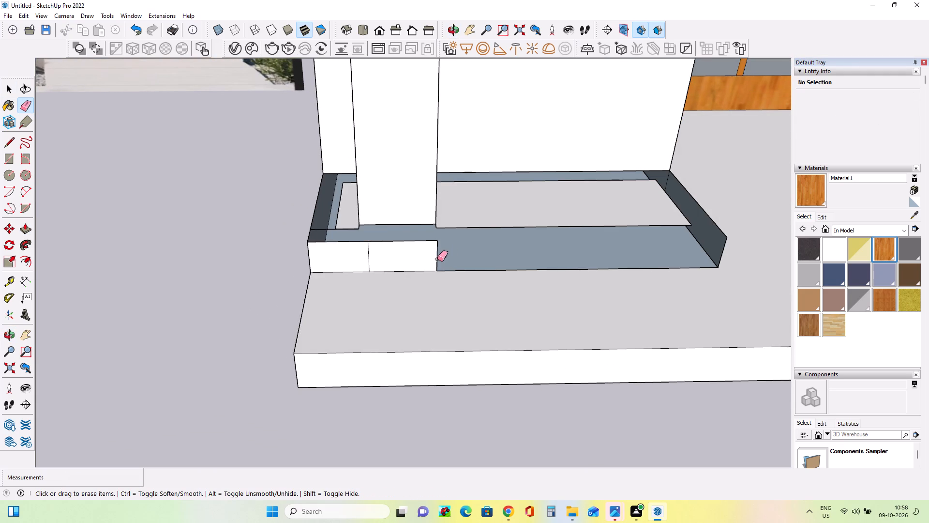
{"action": "key", "text": "ctrl+z"}
{"action": "left_click_drag", "start_coordinate": [437, 254], "coordinate": [445, 254]}
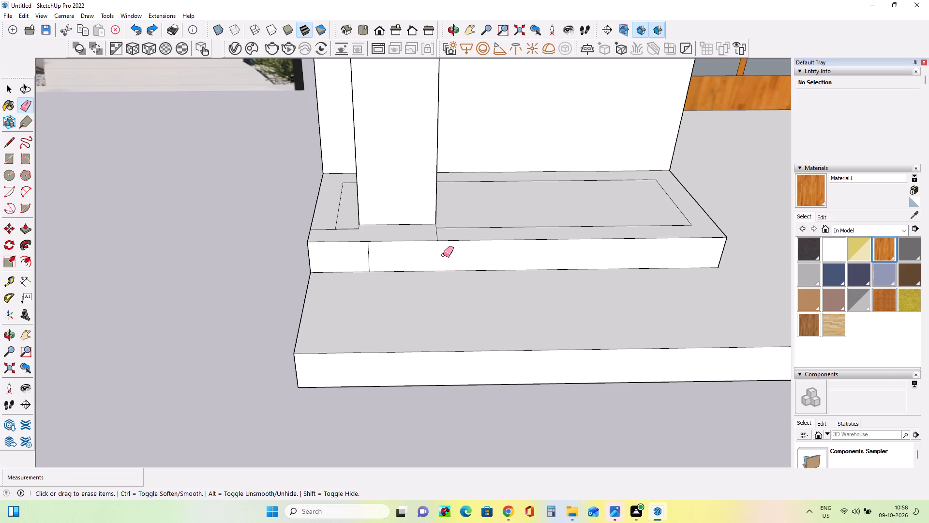
{"action": "scroll", "coordinate": [441, 235], "scroll_direction": "up", "scroll_amount": 3}
{"action": "middle_click_drag", "start_coordinate": [441, 237], "coordinate": [403, 272]}
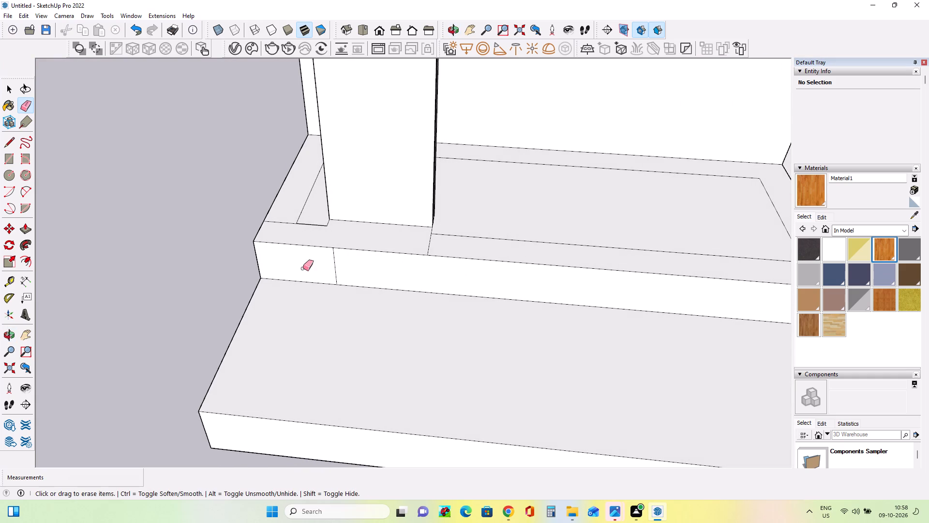
{"action": "left_click_drag", "start_coordinate": [330, 266], "coordinate": [341, 269]}
Push the planter's inner bed face down 6 11/16" to hollow it out behind the rim.
{"action": "middle_click_drag", "start_coordinate": [338, 225], "coordinate": [405, 242]}
{"action": "scroll", "coordinate": [405, 240], "scroll_direction": "down", "scroll_amount": 2}
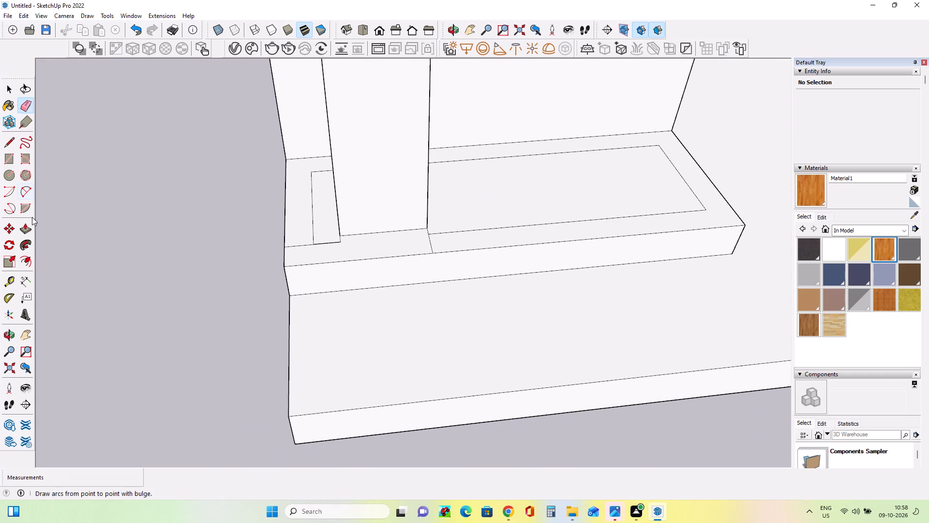
{"action": "left_click", "coordinate": [28, 225]}
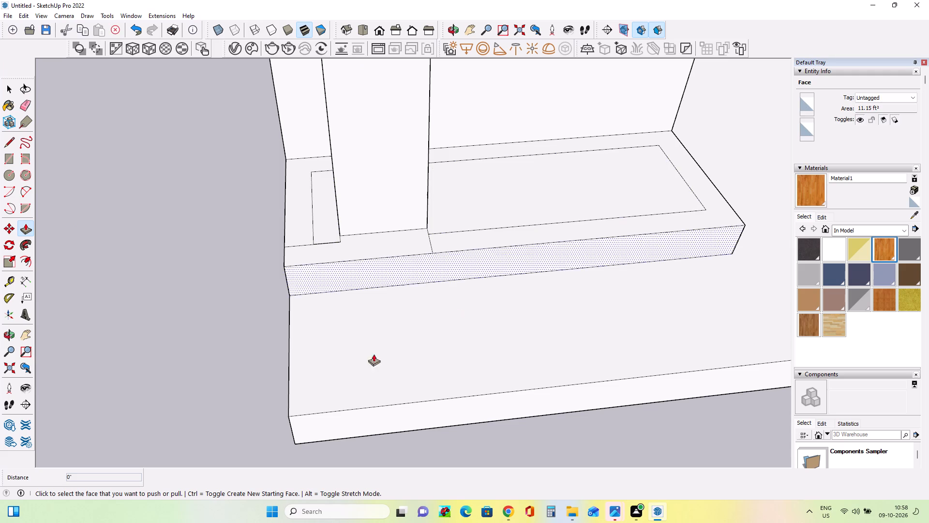
{"action": "left_click", "coordinate": [505, 185]}
{"action": "left_click", "coordinate": [507, 211]}
{"action": "scroll", "coordinate": [371, 253], "scroll_direction": "down", "scroll_amount": 2}
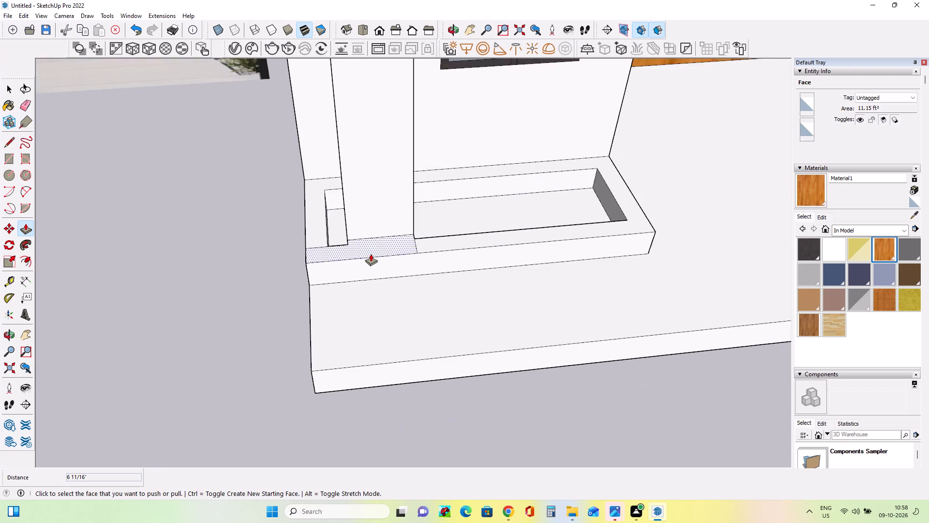
Examine the house front, porch floor, planter and entrance door from several angles and compare them with the reference image.
{"action": "scroll", "coordinate": [371, 254], "scroll_direction": "down", "scroll_amount": 8}
{"action": "middle_click_drag", "start_coordinate": [650, 249], "coordinate": [500, 220]}
{"action": "scroll", "coordinate": [500, 220], "scroll_direction": "down", "scroll_amount": 1}
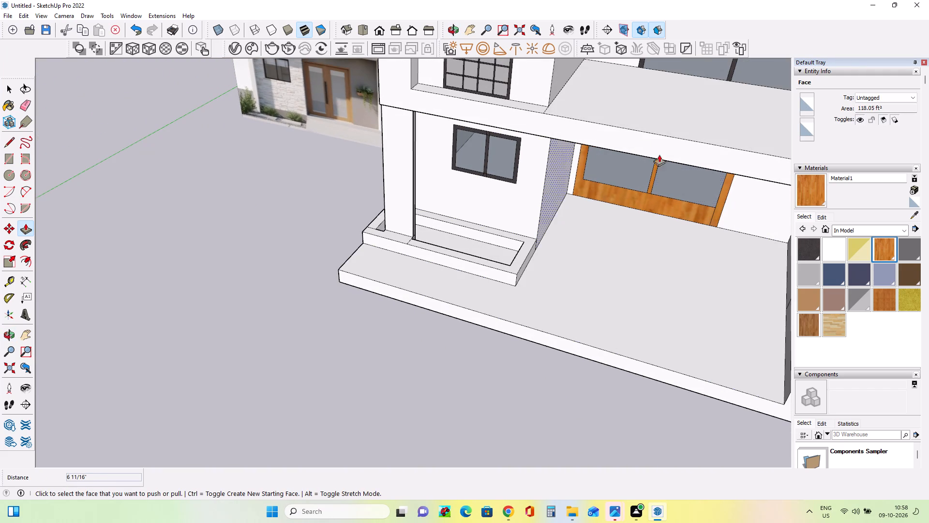
{"action": "scroll", "coordinate": [589, 258], "scroll_direction": "down", "scroll_amount": 7}
{"action": "middle_click_drag", "start_coordinate": [616, 270], "coordinate": [683, 275]}
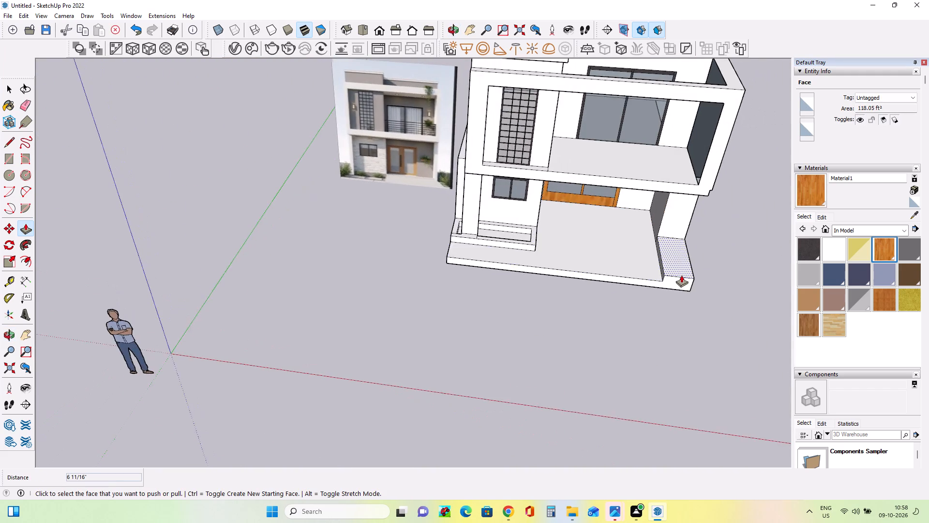
{"action": "scroll", "coordinate": [681, 275], "scroll_direction": "down", "scroll_amount": 2}
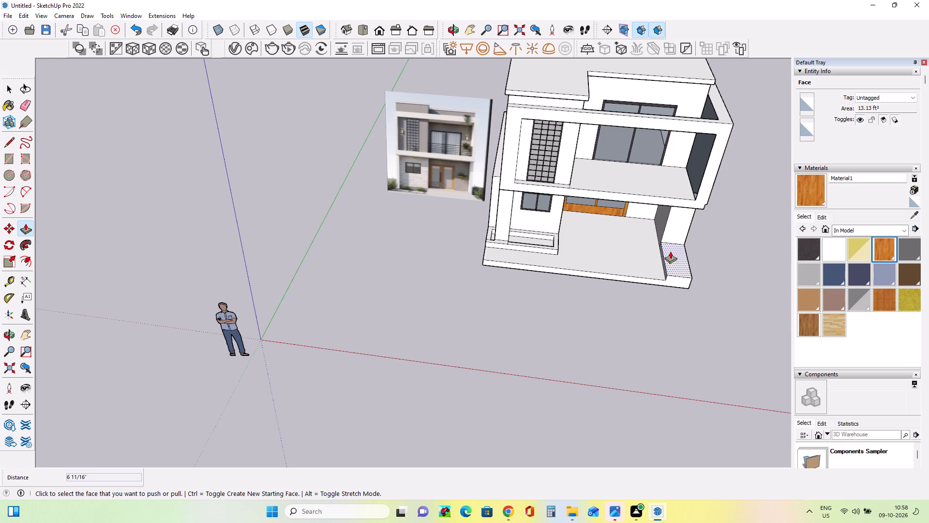
{"action": "middle_click_drag", "start_coordinate": [403, 209], "coordinate": [489, 214]}
{"action": "scroll", "coordinate": [429, 175], "scroll_direction": "up", "scroll_amount": 2}
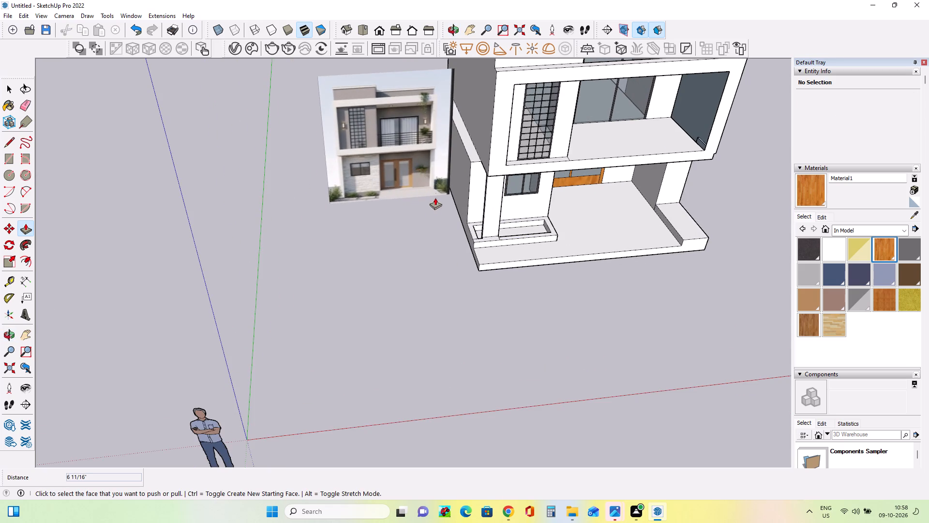
{"action": "scroll", "coordinate": [420, 202], "scroll_direction": "down", "scroll_amount": 5}
{"action": "middle_click_drag", "start_coordinate": [599, 218], "coordinate": [546, 179]}
{"action": "scroll", "coordinate": [539, 222], "scroll_direction": "up", "scroll_amount": 3}
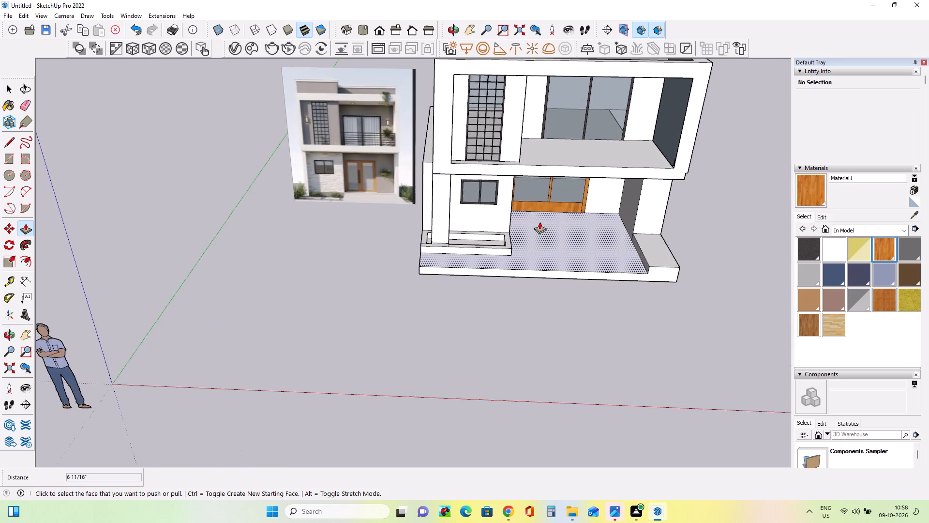
{"action": "scroll", "coordinate": [539, 222], "scroll_direction": "up", "scroll_amount": 4}
{"action": "middle_click_drag", "start_coordinate": [540, 225], "coordinate": [539, 233]}
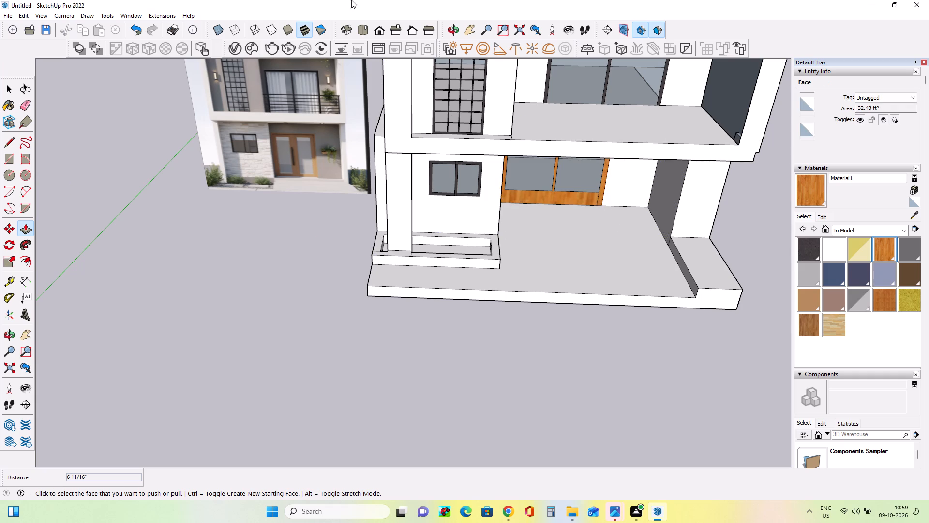
{"action": "middle_click_drag", "start_coordinate": [415, 239], "coordinate": [433, 247]}
{"action": "scroll", "coordinate": [584, 207], "scroll_direction": "down", "scroll_amount": 1}
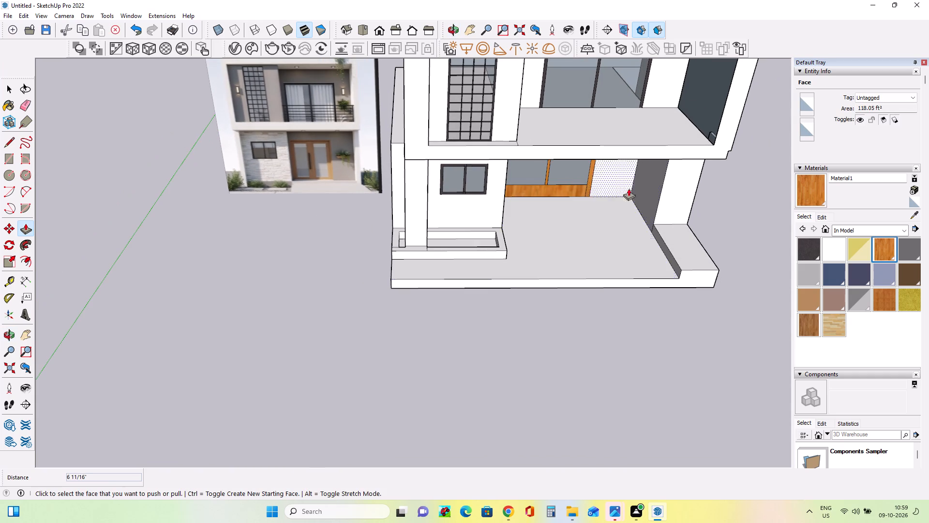
{"action": "scroll", "coordinate": [594, 188], "scroll_direction": "up", "scroll_amount": 1}
{"action": "middle_click_drag", "start_coordinate": [596, 192], "coordinate": [595, 125]}
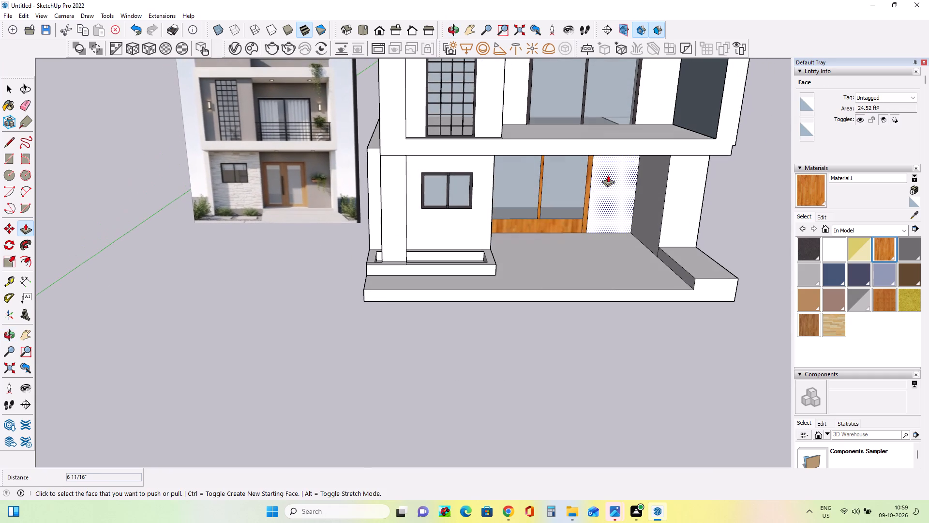
{"action": "scroll", "coordinate": [621, 215], "scroll_direction": "up", "scroll_amount": 2}
{"action": "middle_click_drag", "start_coordinate": [490, 237], "coordinate": [510, 243]}
{"action": "scroll", "coordinate": [512, 234], "scroll_direction": "up", "scroll_amount": 3}
{"action": "middle_click_drag", "start_coordinate": [498, 233], "coordinate": [452, 215]}
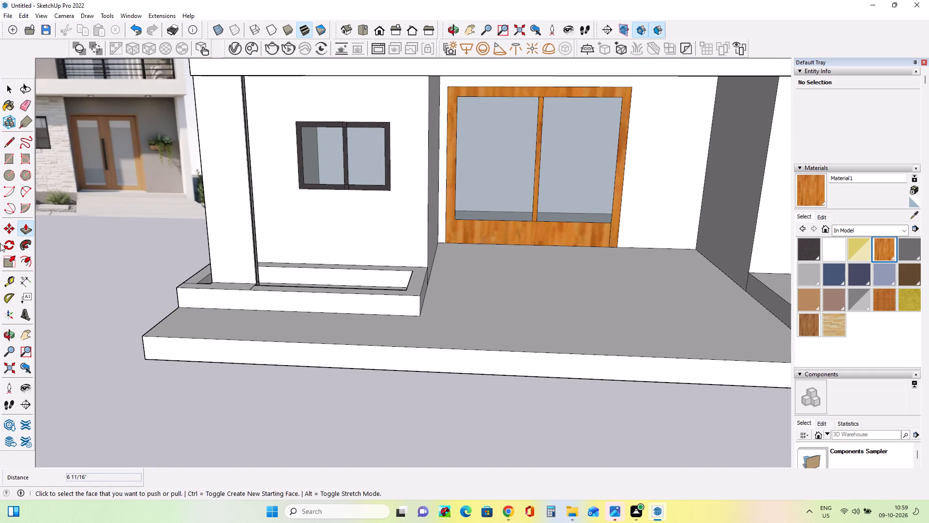
Begin a rectangle at the ground-floor porch with the Rectangle tool.
{"action": "left_click", "coordinate": [9, 157]}
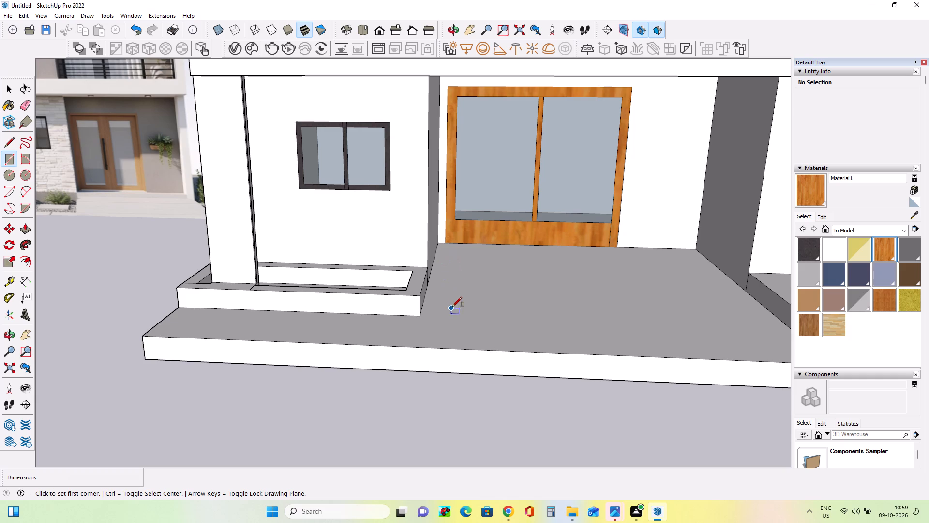
{"action": "scroll", "coordinate": [455, 298], "scroll_direction": "down", "scroll_amount": 1}
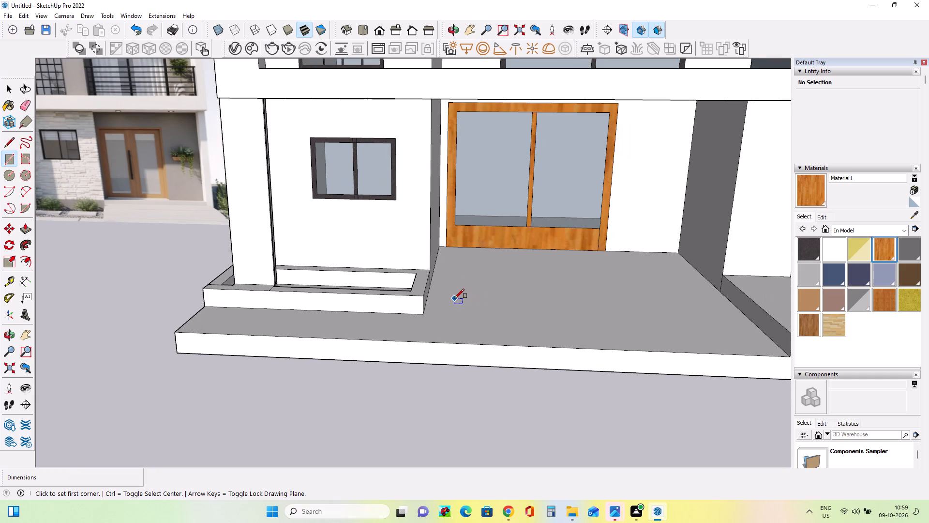
{"action": "scroll", "coordinate": [455, 298], "scroll_direction": "down", "scroll_amount": 1}
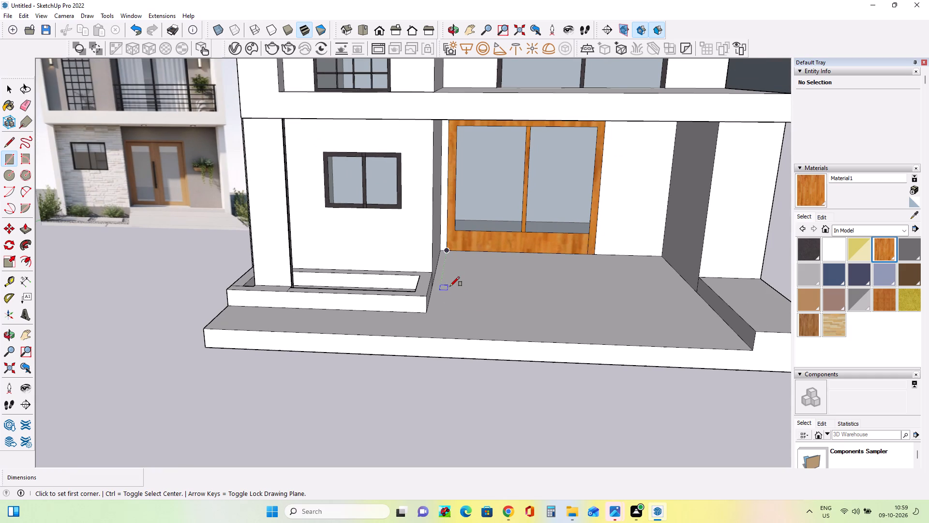
{"action": "middle_click_drag", "start_coordinate": [540, 270], "coordinate": [696, 277]}
{"action": "scroll", "coordinate": [180, 262], "scroll_direction": "down", "scroll_amount": 3}
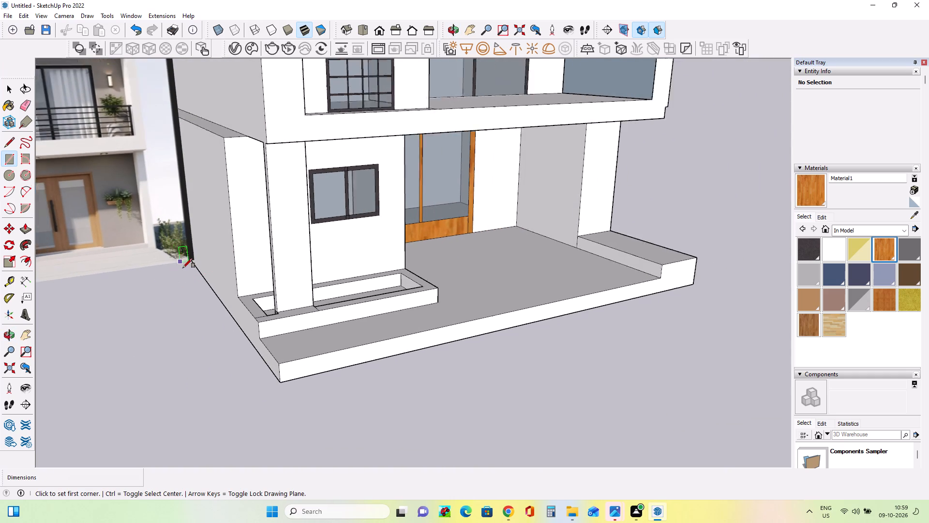
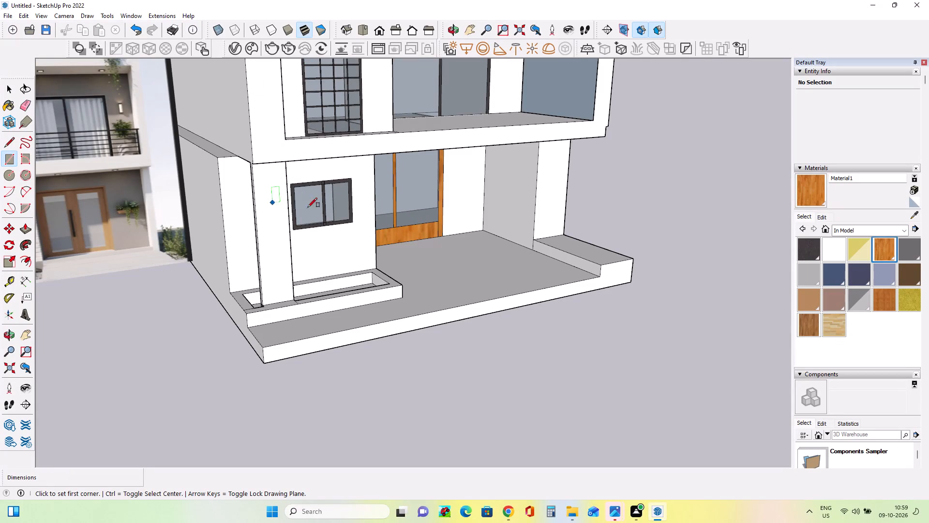
Draw a rectangle on the porch floor from the planter's wall corner to the front floor corner beside the side curb.
{"action": "middle_click_drag", "start_coordinate": [403, 318], "coordinate": [364, 335]}
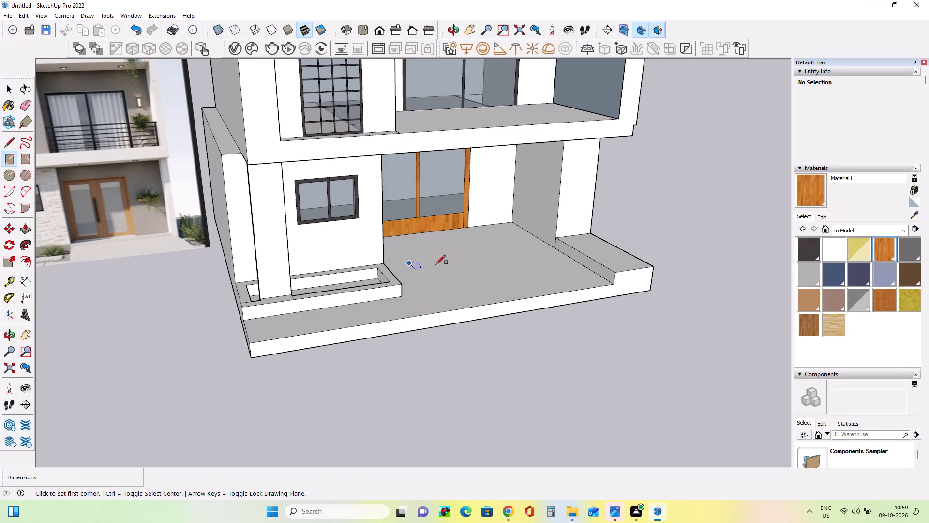
{"action": "middle_click_drag", "start_coordinate": [425, 277], "coordinate": [313, 333]}
{"action": "left_click", "coordinate": [406, 255]}
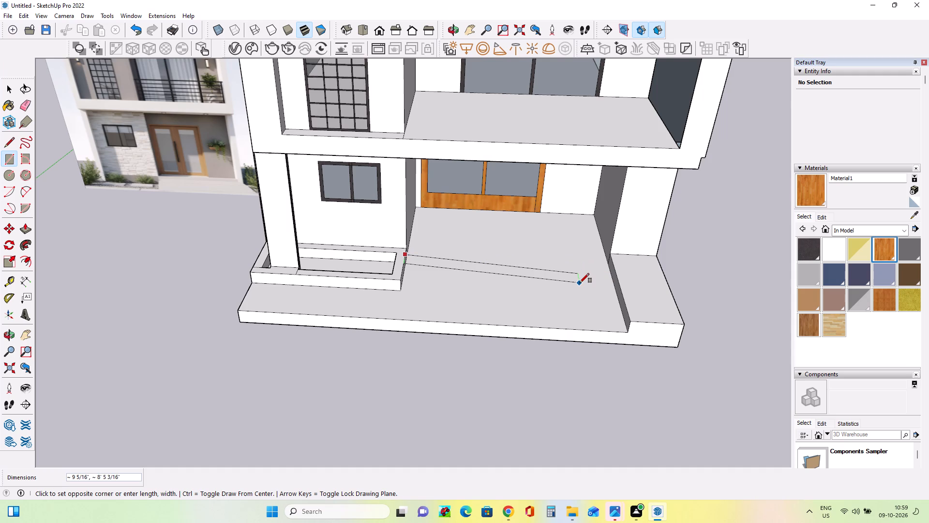
{"action": "key", "text": "Escape"}
{"action": "middle_click_drag", "start_coordinate": [549, 274], "coordinate": [597, 305]}
{"action": "middle_click_drag", "start_coordinate": [468, 270], "coordinate": [327, 266]}
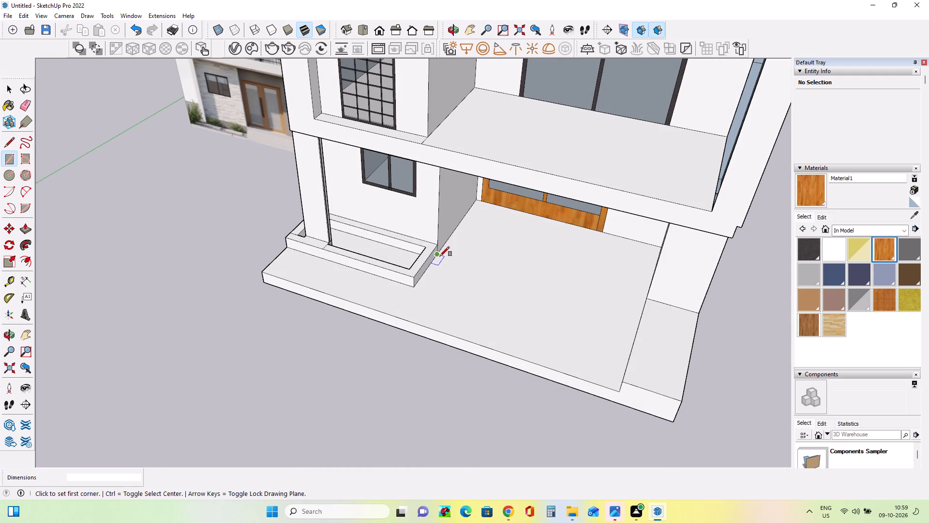
{"action": "left_click", "coordinate": [440, 255]}
{"action": "left_click", "coordinate": [412, 287]}
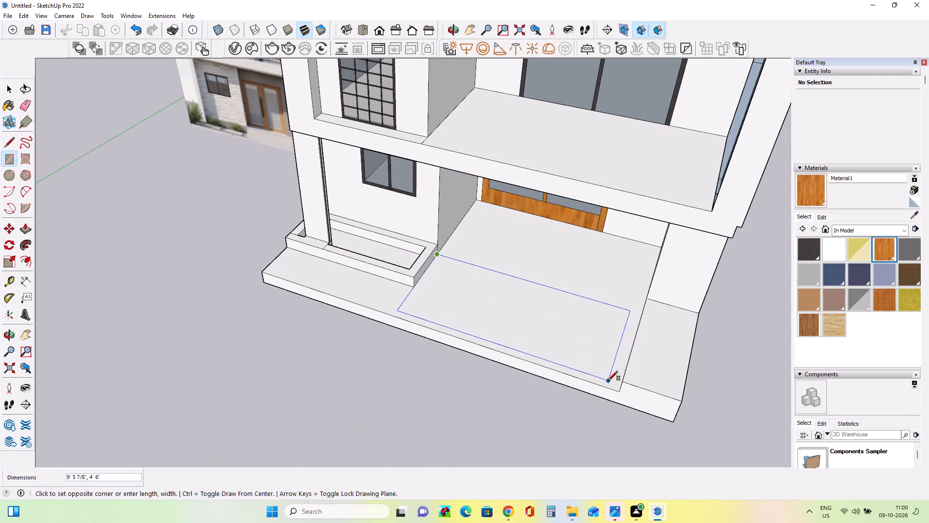
{"action": "left_click", "coordinate": [618, 391]}
{"action": "middle_click_drag", "start_coordinate": [365, 346], "coordinate": [482, 337]}
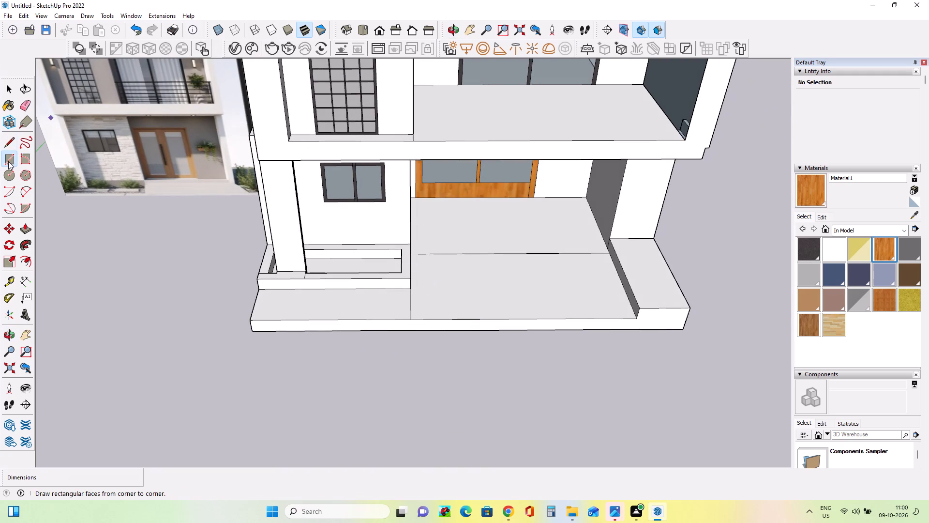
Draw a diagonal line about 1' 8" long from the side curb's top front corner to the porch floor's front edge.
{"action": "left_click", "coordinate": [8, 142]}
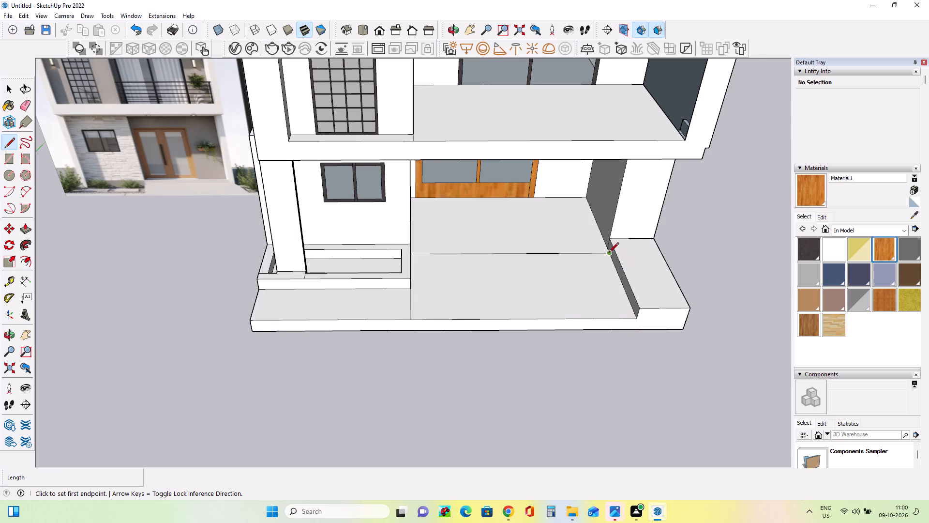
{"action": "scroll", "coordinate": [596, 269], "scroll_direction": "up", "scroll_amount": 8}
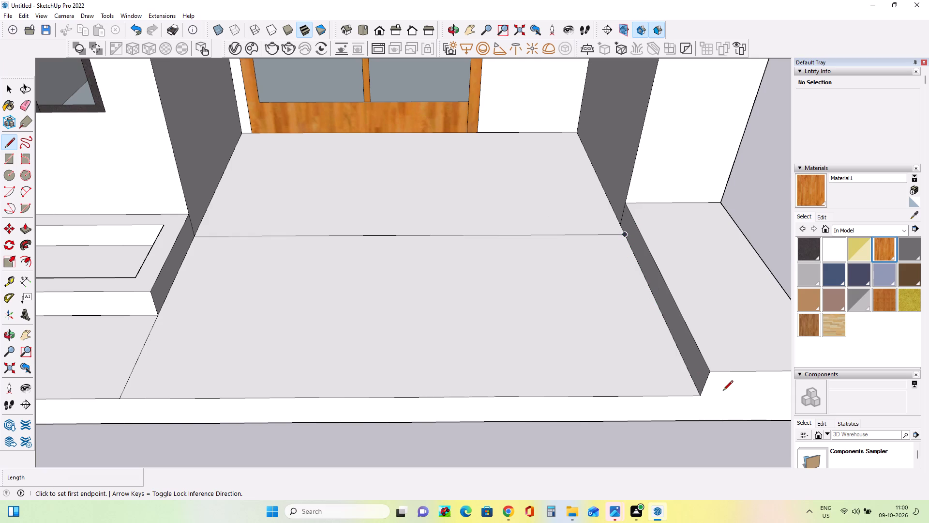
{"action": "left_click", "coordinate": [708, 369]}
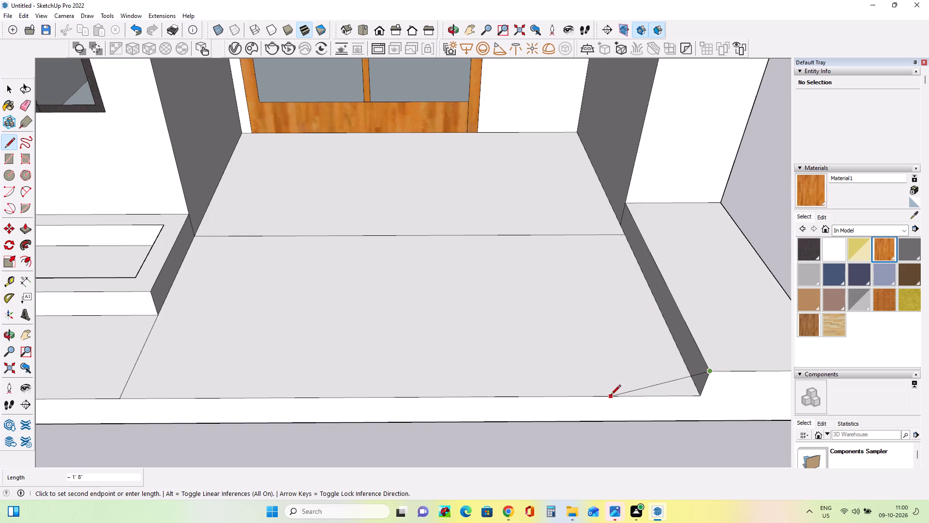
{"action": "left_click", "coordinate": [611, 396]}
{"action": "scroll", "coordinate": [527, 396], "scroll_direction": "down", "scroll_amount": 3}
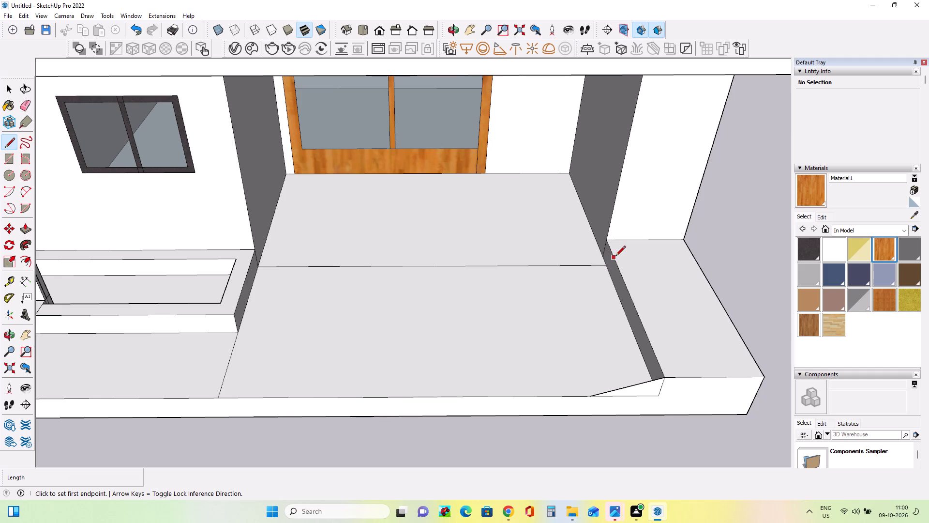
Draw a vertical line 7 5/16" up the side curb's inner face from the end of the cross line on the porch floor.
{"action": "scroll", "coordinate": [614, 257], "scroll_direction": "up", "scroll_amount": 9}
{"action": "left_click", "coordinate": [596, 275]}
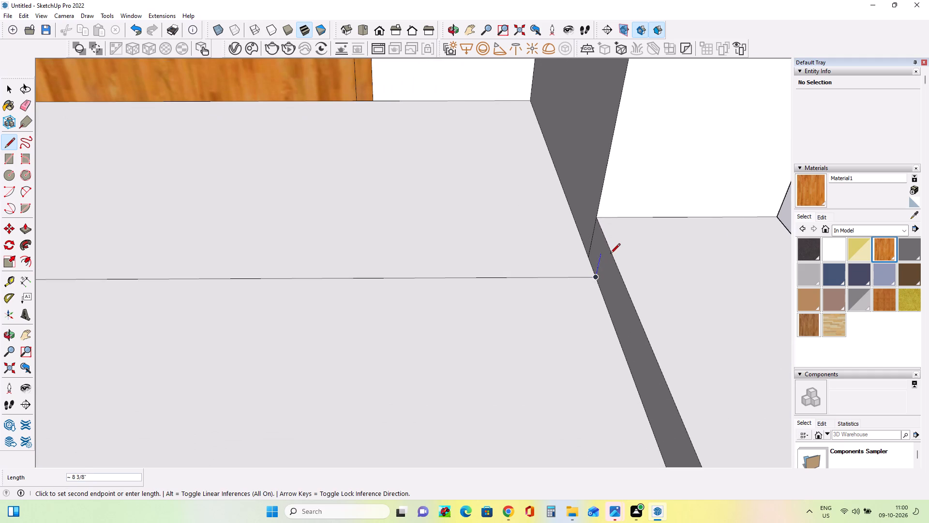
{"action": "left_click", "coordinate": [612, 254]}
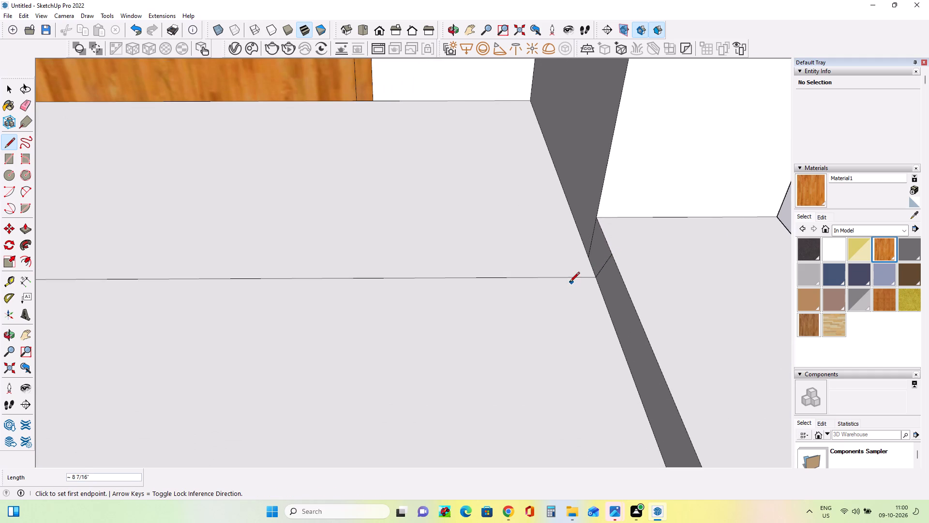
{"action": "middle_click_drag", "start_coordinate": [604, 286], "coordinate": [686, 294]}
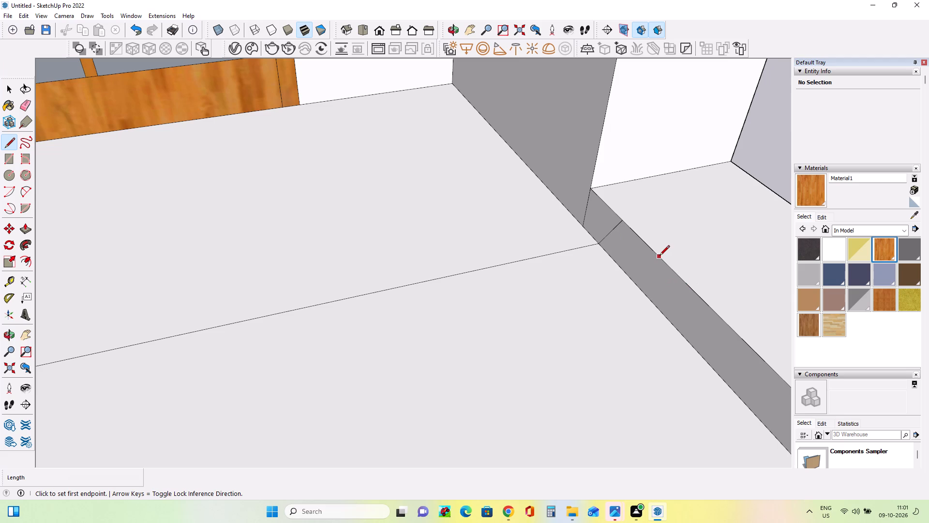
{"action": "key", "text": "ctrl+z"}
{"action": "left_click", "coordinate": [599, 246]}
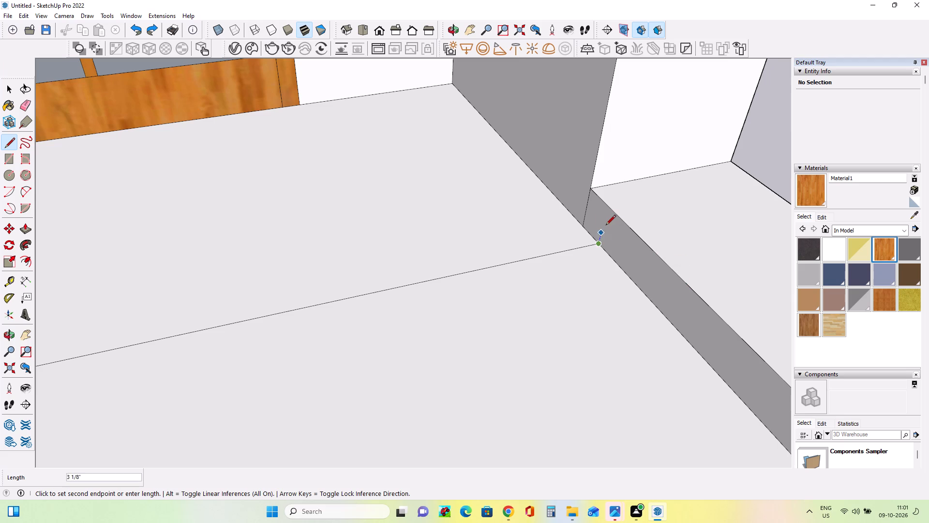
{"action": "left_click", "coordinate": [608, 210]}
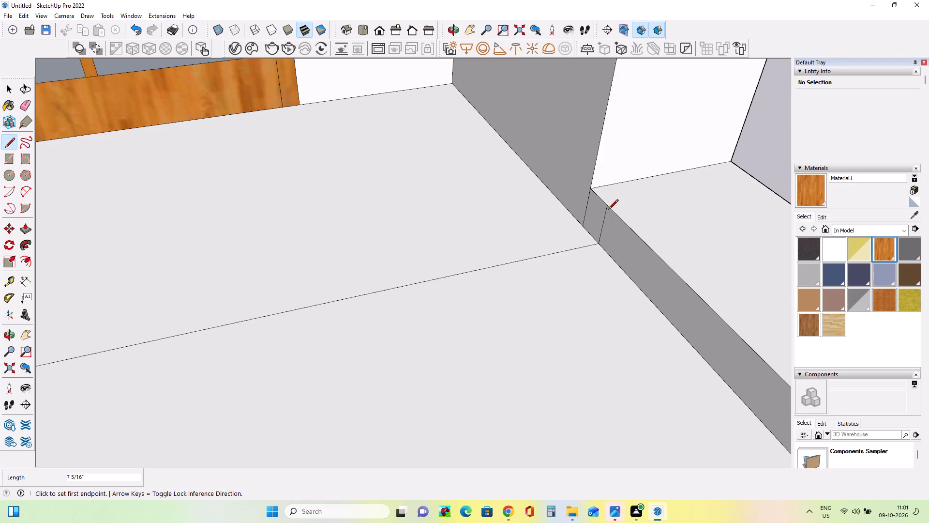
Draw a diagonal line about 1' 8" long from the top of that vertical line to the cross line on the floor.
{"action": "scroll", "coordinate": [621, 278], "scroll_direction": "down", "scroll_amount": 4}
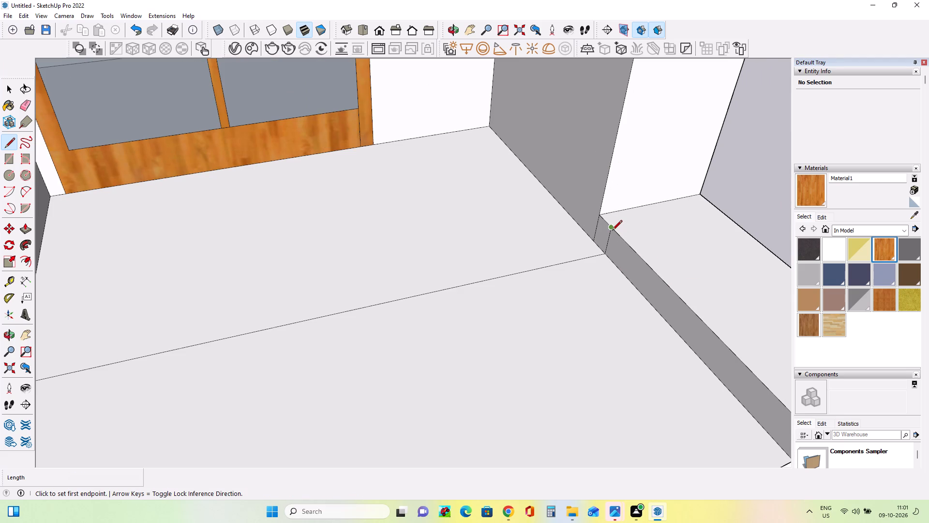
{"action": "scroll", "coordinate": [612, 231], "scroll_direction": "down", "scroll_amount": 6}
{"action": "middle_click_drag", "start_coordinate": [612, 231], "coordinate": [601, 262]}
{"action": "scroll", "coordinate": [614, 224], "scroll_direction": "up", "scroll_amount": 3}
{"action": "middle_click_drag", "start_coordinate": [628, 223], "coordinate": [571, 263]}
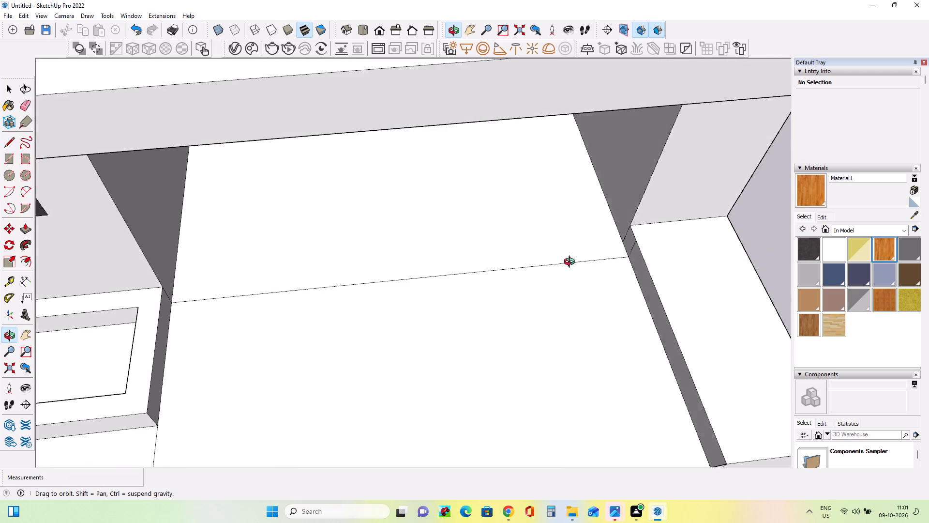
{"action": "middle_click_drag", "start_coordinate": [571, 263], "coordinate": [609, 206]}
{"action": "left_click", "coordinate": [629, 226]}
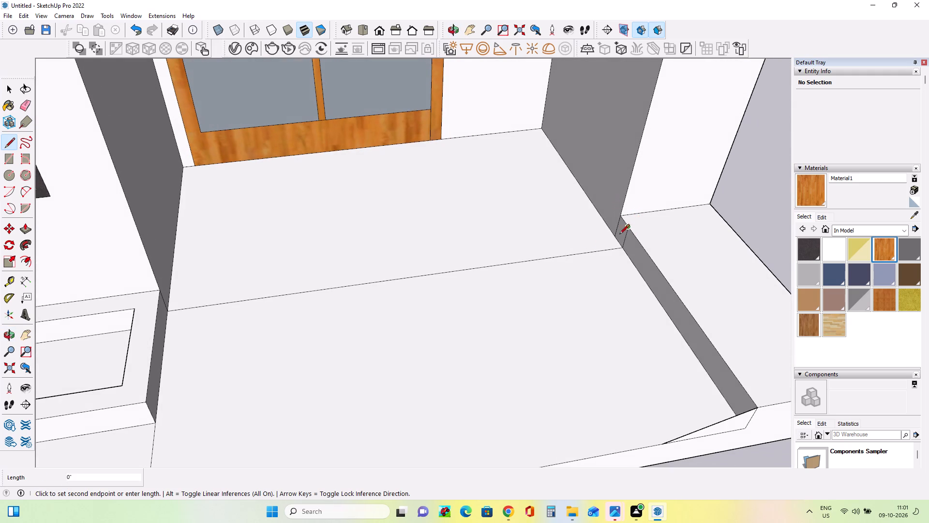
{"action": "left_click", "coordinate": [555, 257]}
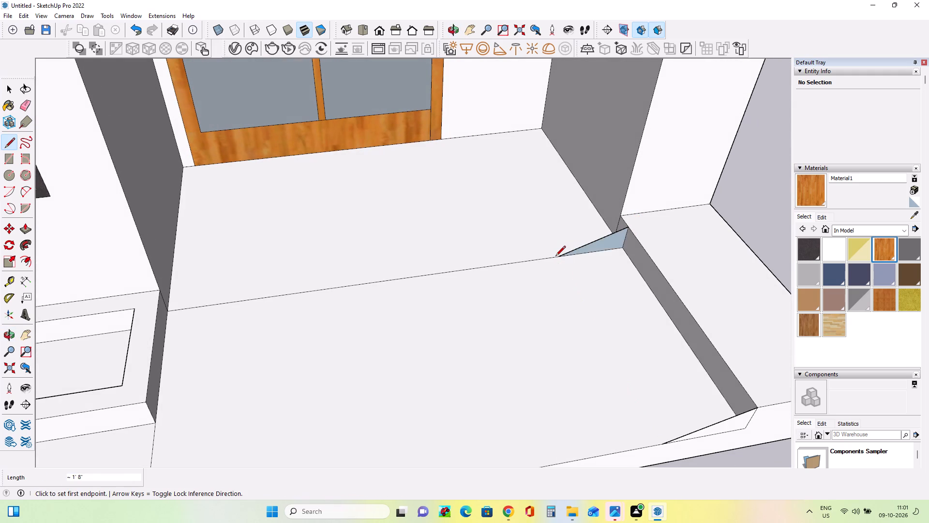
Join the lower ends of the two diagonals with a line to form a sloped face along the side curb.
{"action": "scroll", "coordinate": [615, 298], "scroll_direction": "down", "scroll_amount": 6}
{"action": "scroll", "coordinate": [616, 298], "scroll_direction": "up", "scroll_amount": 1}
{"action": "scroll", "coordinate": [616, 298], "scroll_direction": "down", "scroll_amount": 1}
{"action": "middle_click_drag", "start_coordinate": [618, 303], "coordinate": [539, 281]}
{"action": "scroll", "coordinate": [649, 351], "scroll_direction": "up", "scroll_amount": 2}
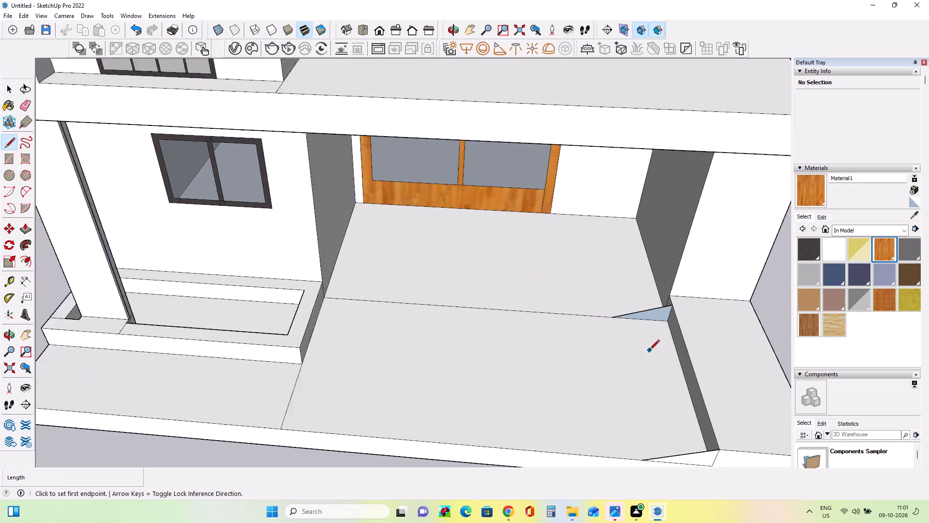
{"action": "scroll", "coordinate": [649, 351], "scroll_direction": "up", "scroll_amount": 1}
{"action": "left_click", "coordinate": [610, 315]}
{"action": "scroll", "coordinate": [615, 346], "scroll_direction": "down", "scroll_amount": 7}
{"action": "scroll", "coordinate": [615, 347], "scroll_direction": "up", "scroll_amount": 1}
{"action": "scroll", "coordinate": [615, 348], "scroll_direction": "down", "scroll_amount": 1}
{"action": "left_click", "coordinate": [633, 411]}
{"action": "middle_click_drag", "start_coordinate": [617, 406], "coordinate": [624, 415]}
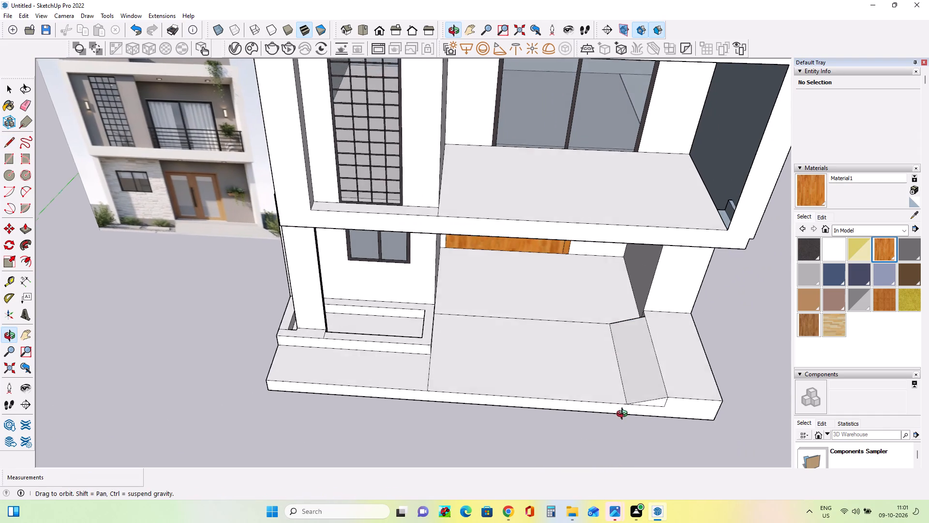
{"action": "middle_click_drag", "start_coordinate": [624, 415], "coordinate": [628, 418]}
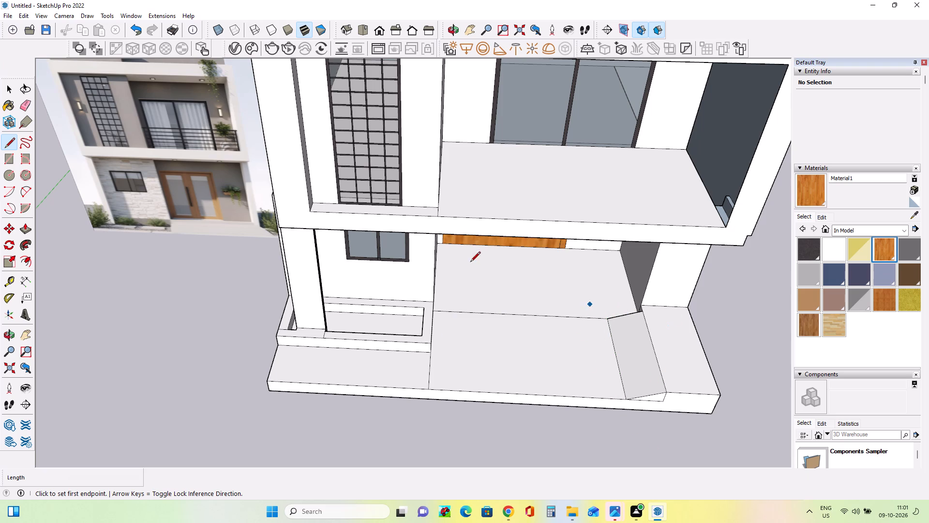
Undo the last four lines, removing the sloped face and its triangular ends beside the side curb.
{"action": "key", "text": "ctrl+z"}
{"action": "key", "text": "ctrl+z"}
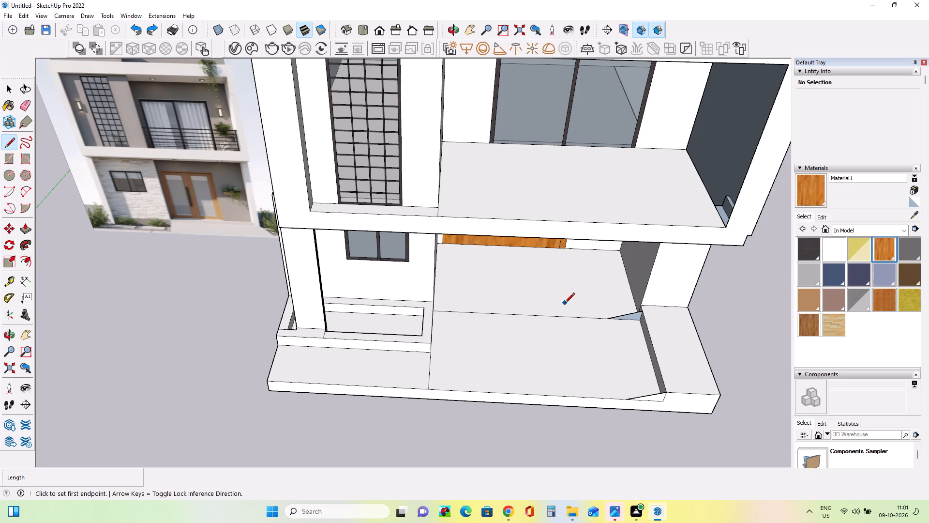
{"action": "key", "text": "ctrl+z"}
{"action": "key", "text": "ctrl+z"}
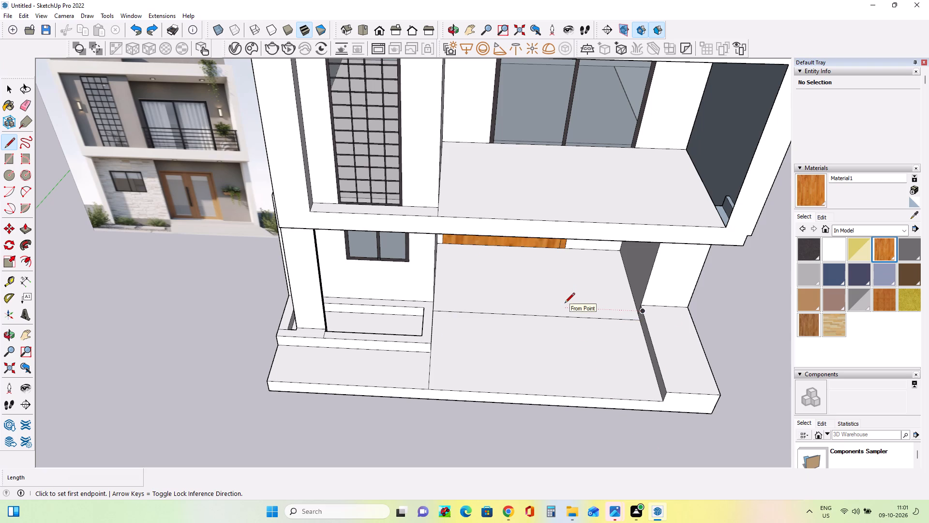
Draw a diagonal line about 1' 2 1/8" long from the planter's top corner at the wall to the porch floor's cross line.
{"action": "middle_click_drag", "start_coordinate": [458, 348], "coordinate": [362, 329]}
{"action": "scroll", "coordinate": [462, 338], "scroll_direction": "up", "scroll_amount": 3}
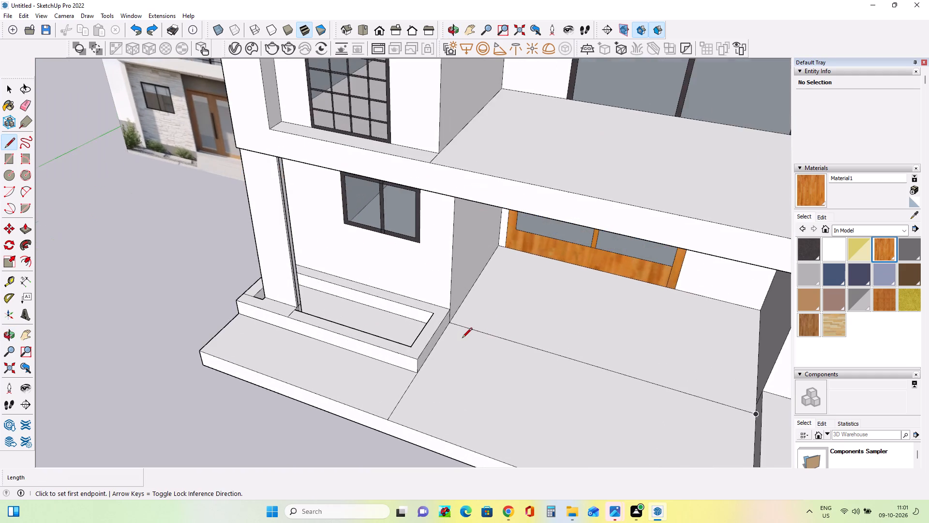
{"action": "scroll", "coordinate": [456, 333], "scroll_direction": "up", "scroll_amount": 3}
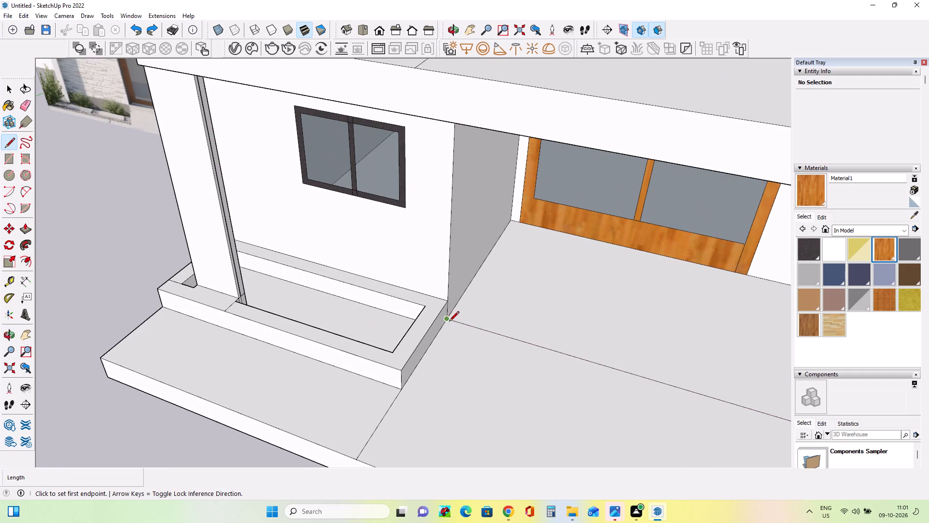
{"action": "left_click", "coordinate": [445, 303]}
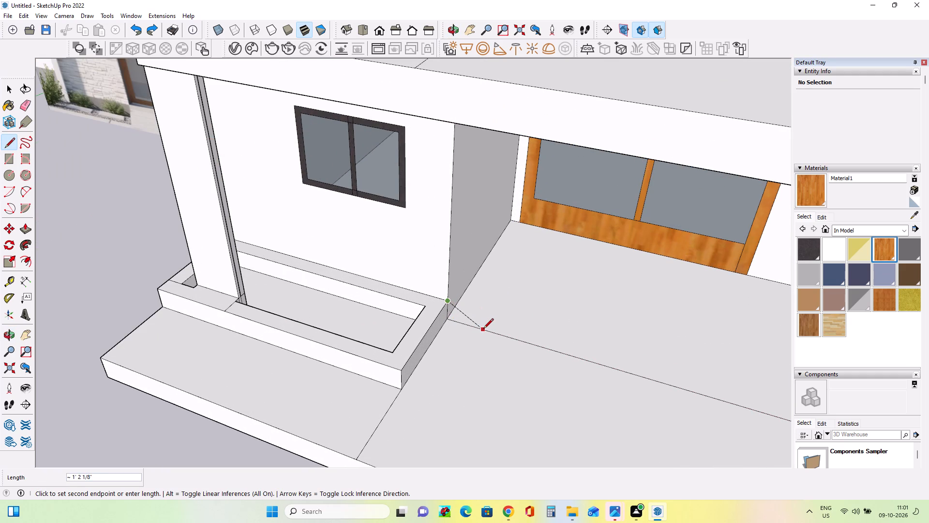
{"action": "left_click", "coordinate": [483, 329]}
Form a matching triangle at the side curb with a 7 5/16" vertical line and a diagonal about 1' 3/4" long to the cross line.
{"action": "scroll", "coordinate": [433, 371], "scroll_direction": "down", "scroll_amount": 8}
{"action": "middle_click_drag", "start_coordinate": [446, 382], "coordinate": [471, 392]}
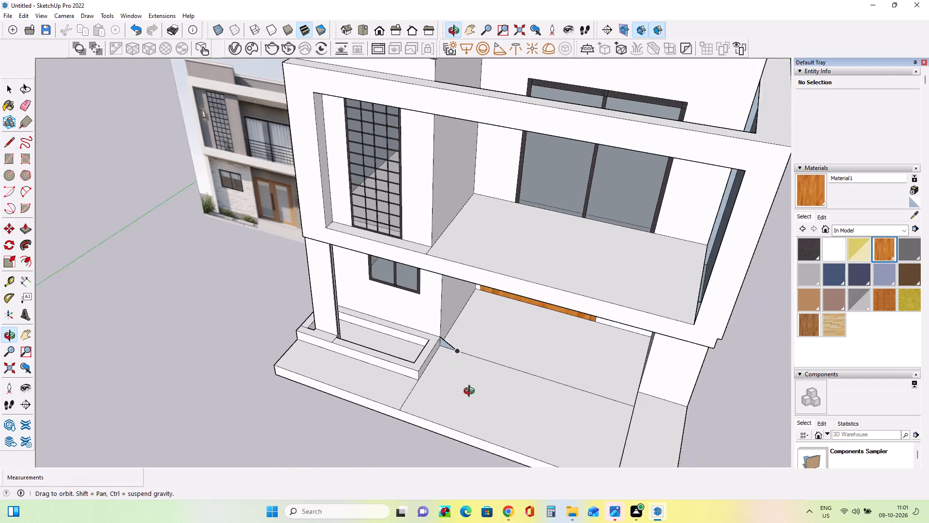
{"action": "middle_click_drag", "start_coordinate": [471, 392], "coordinate": [532, 412]}
{"action": "scroll", "coordinate": [621, 346], "scroll_direction": "up", "scroll_amount": 6}
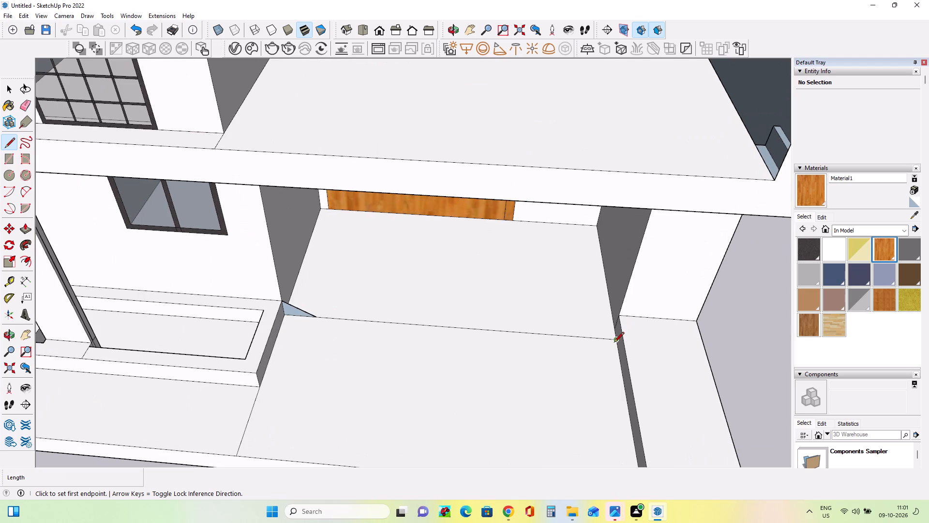
{"action": "scroll", "coordinate": [614, 344], "scroll_direction": "up", "scroll_amount": 5}
{"action": "left_click", "coordinate": [619, 336]}
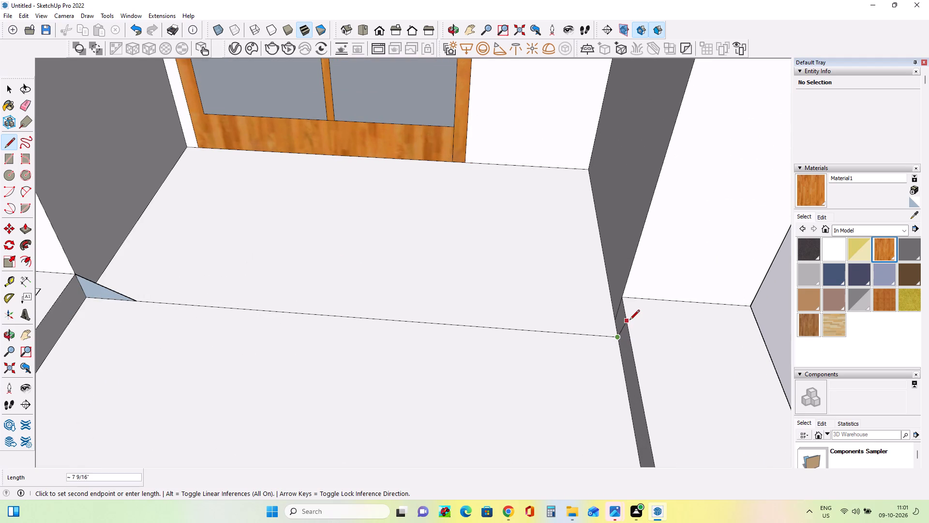
{"action": "left_click", "coordinate": [629, 314]}
{"action": "left_click", "coordinate": [624, 316]}
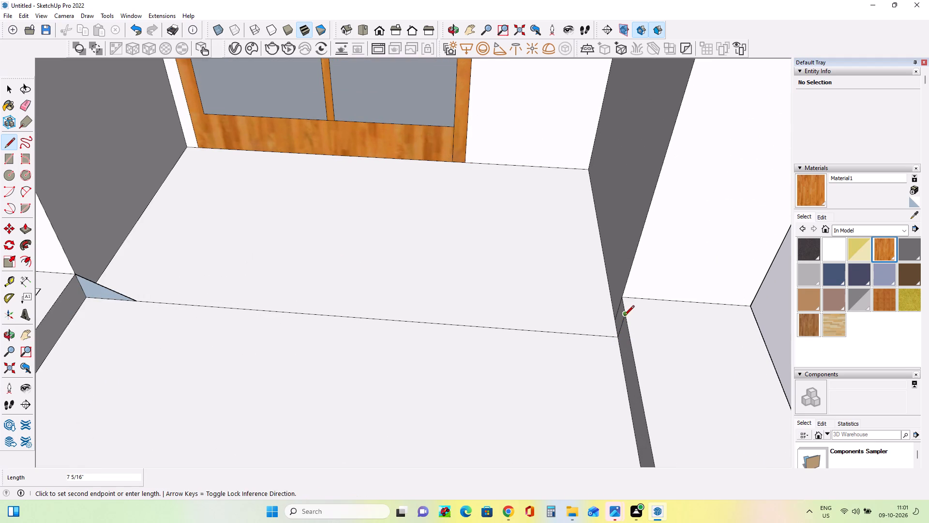
{"action": "left_click", "coordinate": [569, 332]}
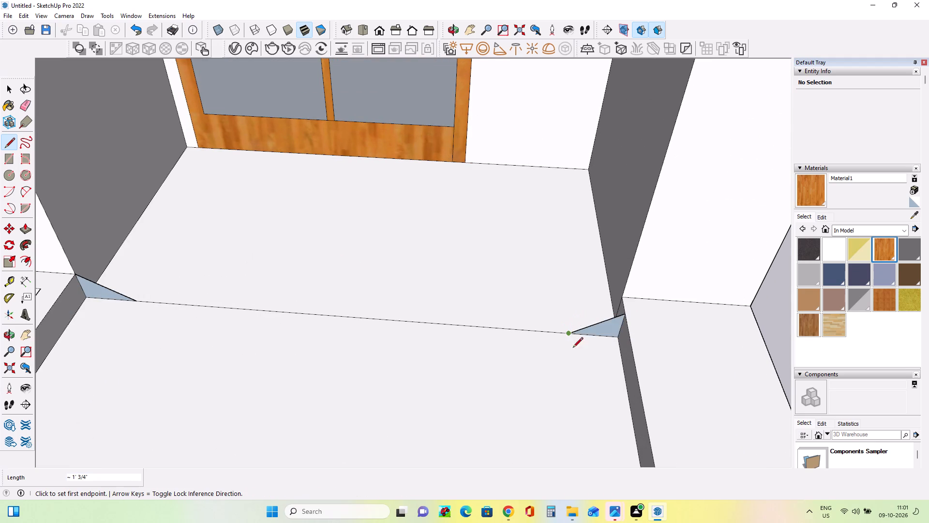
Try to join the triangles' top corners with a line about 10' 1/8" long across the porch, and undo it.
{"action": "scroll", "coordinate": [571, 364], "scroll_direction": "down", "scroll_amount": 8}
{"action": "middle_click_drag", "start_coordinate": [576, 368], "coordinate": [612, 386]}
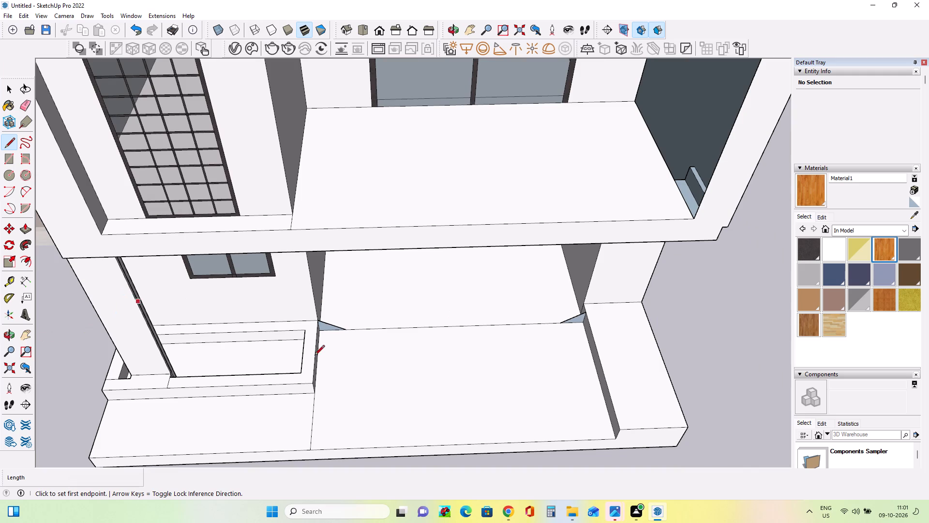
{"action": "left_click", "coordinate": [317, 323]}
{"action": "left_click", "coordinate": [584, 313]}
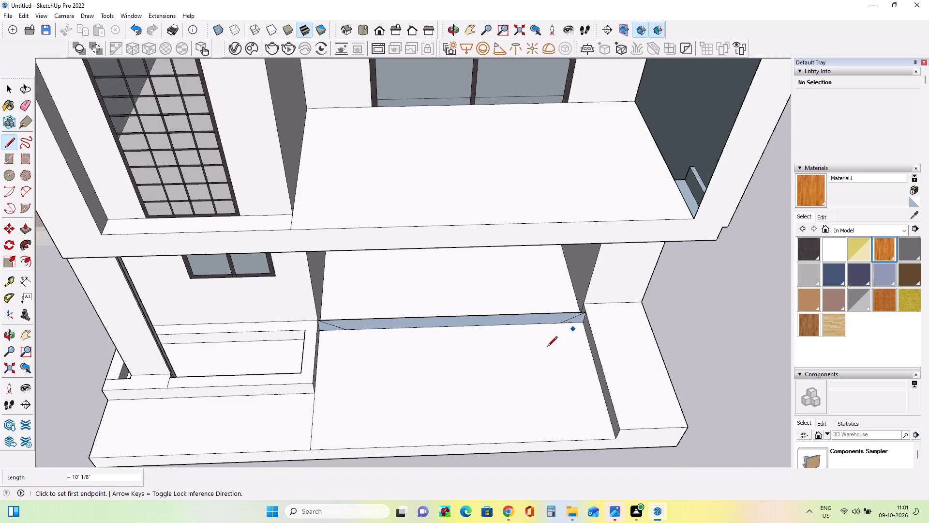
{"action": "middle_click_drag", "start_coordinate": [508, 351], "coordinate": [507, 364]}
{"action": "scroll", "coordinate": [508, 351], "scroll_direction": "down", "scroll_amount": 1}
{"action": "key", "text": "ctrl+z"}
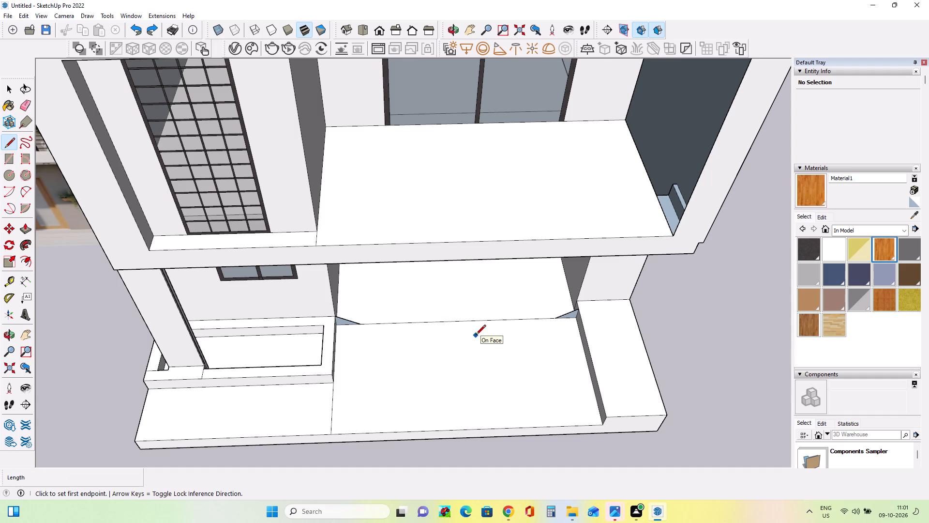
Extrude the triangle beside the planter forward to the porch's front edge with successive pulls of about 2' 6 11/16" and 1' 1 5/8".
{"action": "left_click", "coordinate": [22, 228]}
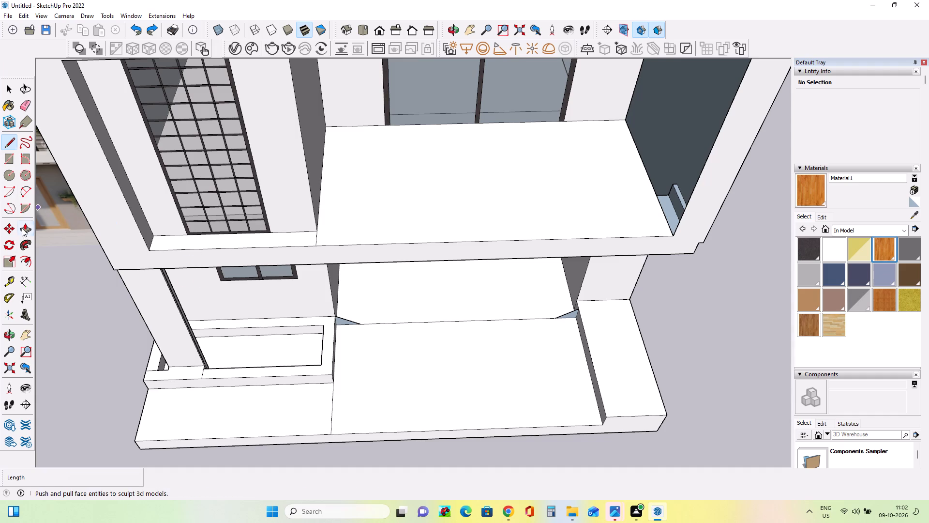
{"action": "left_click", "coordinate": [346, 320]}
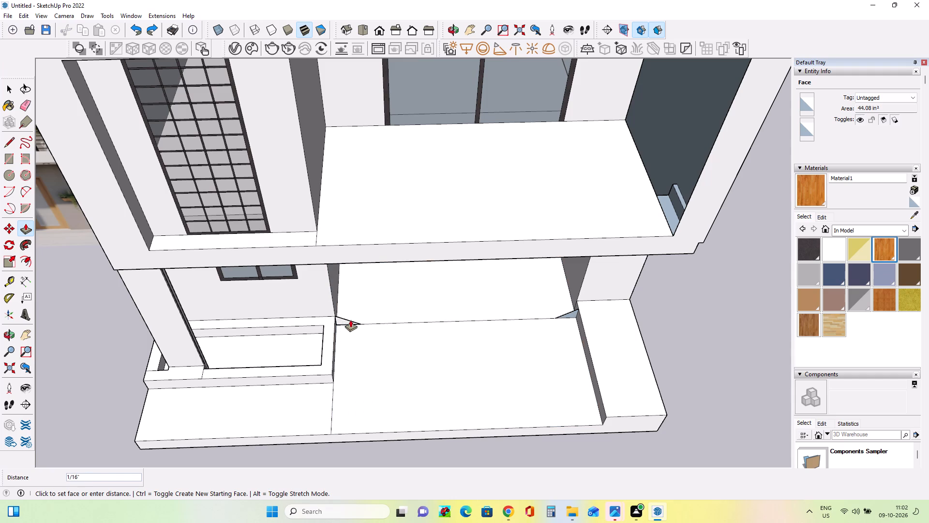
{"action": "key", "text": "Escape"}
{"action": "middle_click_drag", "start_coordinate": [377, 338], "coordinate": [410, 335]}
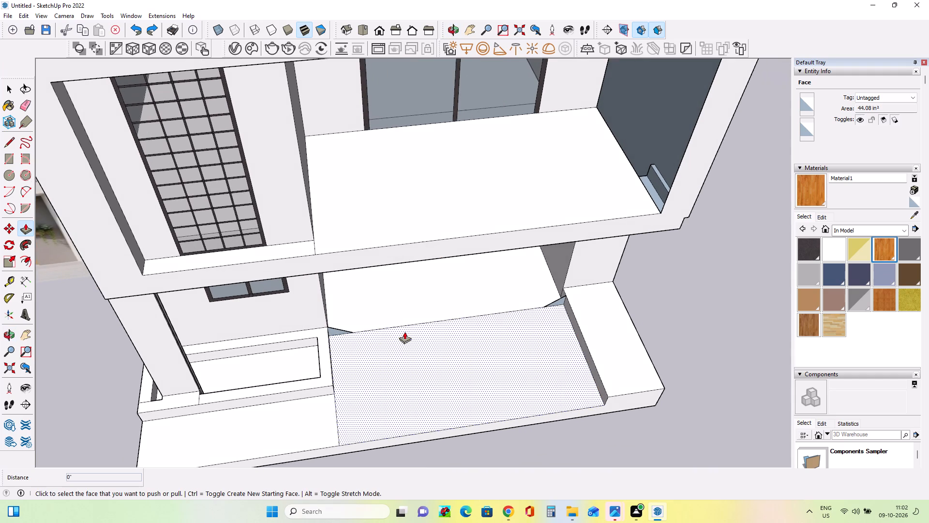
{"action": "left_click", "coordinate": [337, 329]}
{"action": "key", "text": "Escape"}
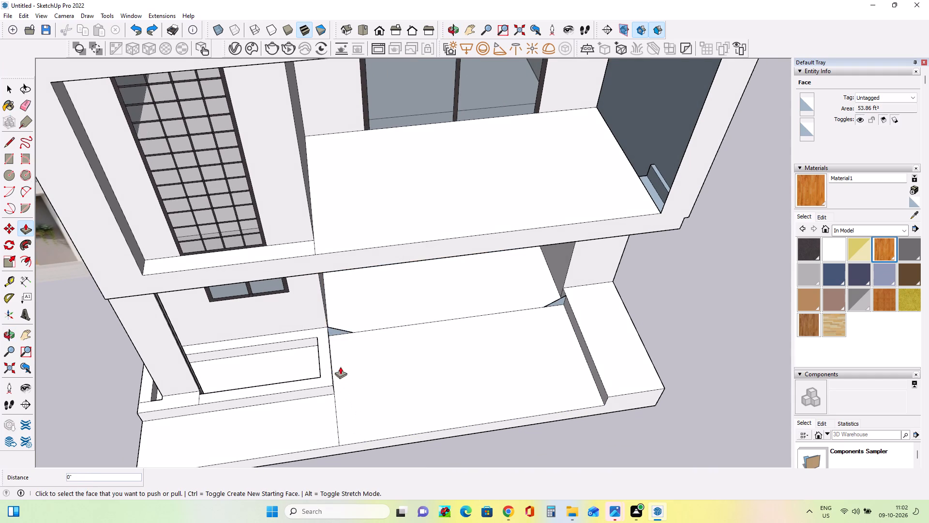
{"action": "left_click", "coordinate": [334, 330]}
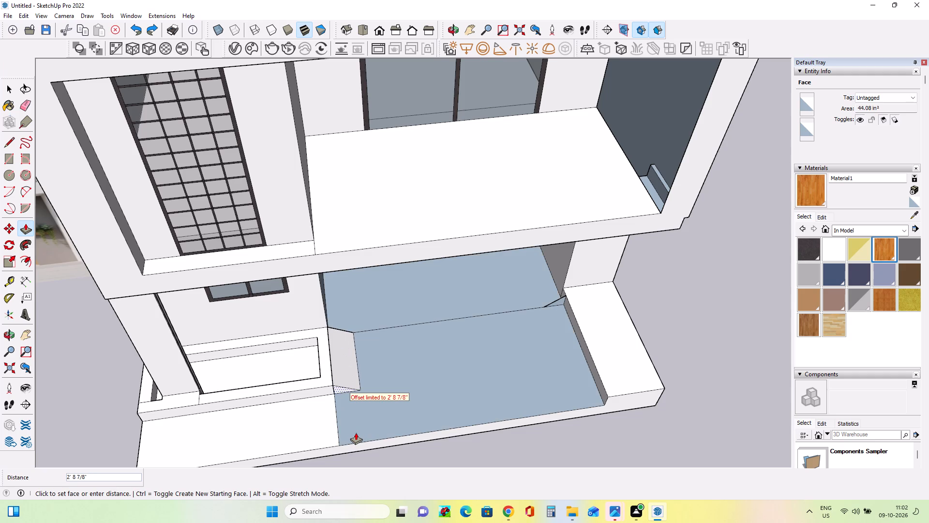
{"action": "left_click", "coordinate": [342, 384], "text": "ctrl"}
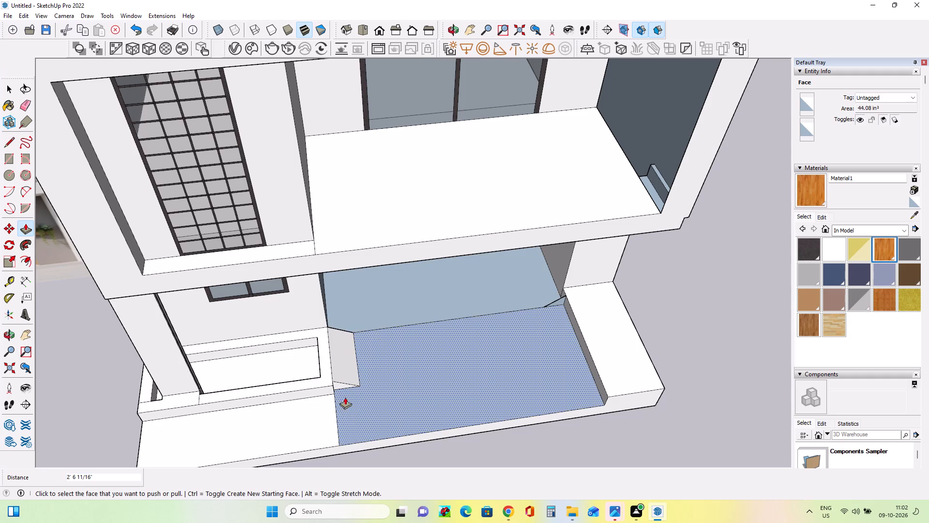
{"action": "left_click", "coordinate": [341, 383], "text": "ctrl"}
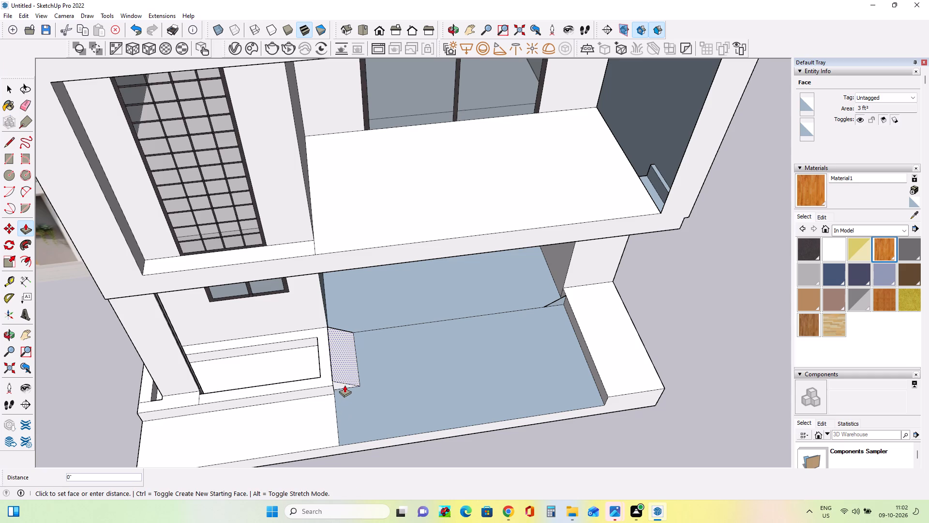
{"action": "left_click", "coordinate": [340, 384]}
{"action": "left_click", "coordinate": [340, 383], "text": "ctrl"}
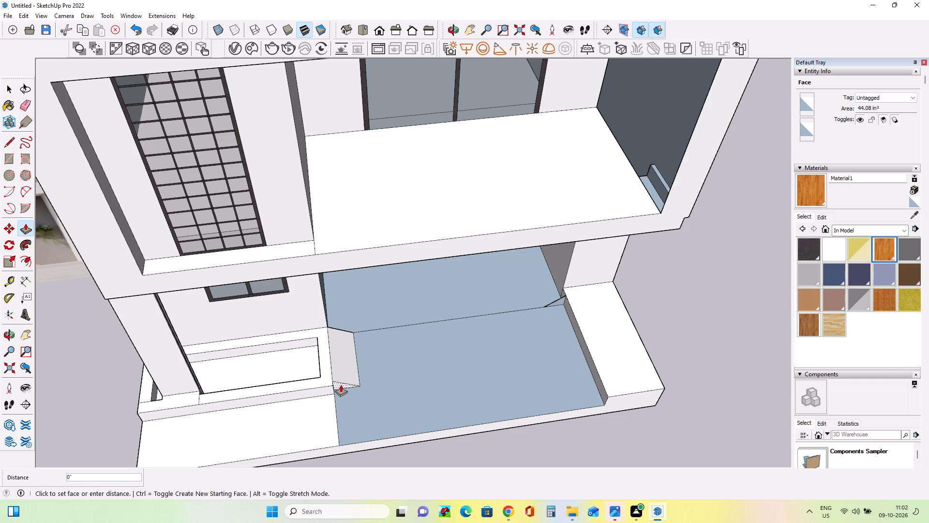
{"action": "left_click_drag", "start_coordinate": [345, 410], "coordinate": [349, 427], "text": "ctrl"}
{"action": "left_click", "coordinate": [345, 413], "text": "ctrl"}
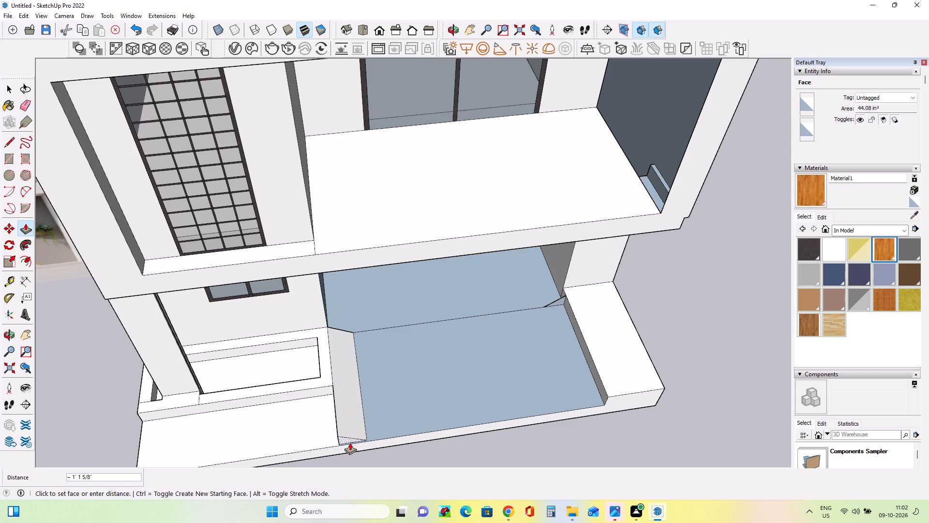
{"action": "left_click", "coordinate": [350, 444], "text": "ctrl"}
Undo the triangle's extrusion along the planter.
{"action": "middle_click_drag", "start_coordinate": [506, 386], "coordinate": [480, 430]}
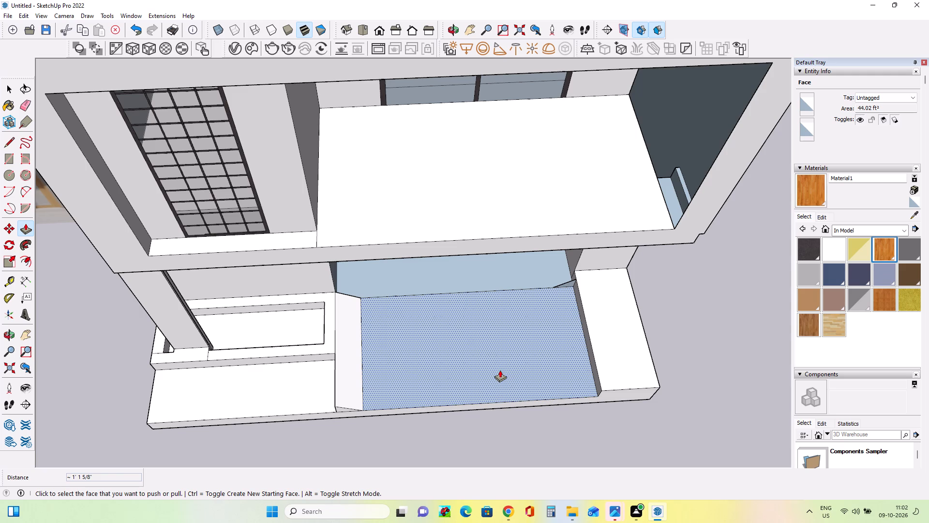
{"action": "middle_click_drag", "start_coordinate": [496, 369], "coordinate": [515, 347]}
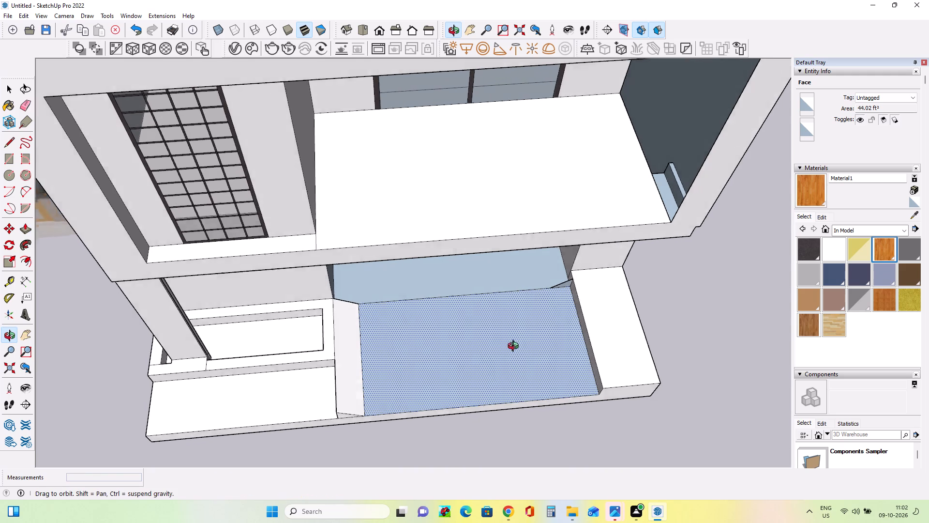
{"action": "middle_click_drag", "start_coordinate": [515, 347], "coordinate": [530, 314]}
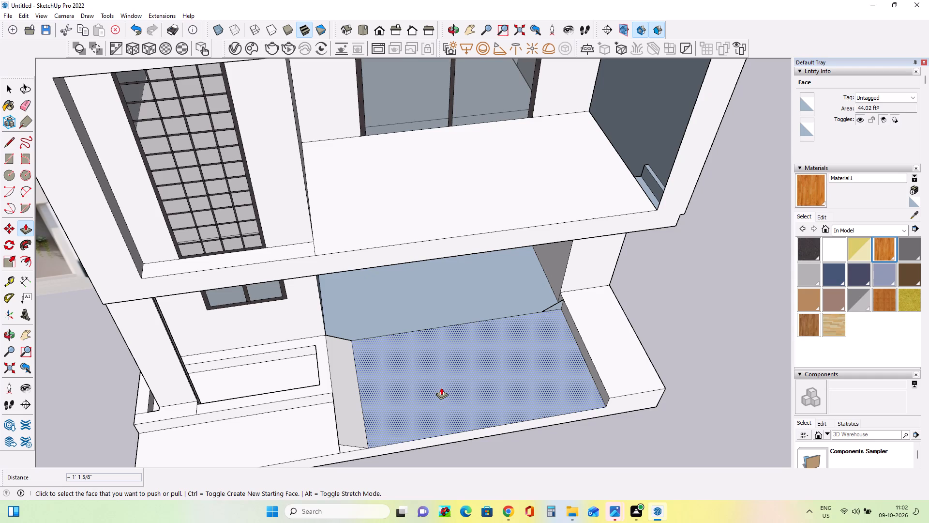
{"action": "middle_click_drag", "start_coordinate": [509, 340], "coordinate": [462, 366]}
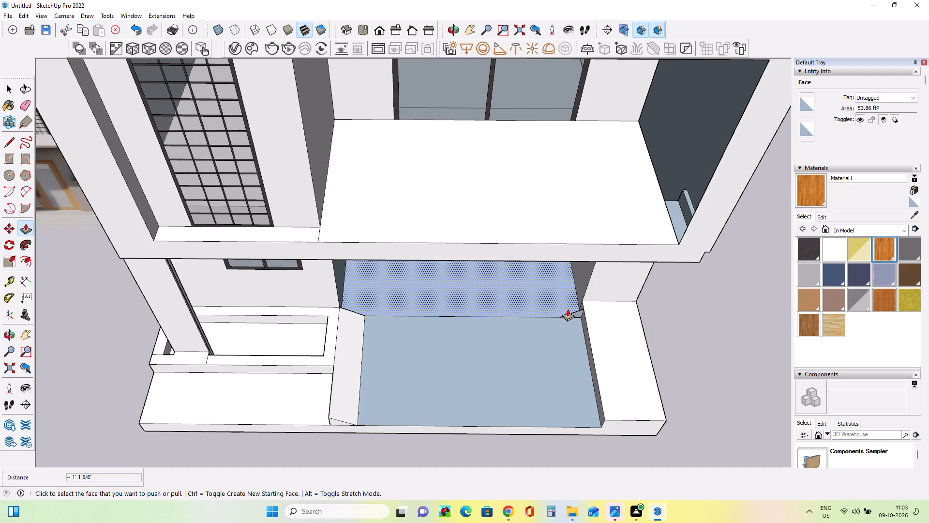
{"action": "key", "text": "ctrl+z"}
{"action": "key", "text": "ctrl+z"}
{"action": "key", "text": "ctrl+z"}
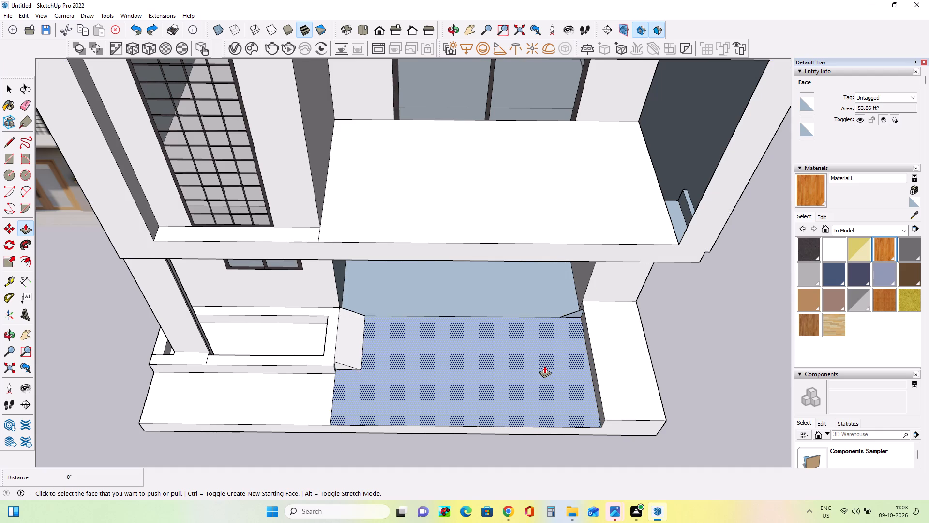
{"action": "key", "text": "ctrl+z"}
Undo the lines forming the small triangles beside the planter and the side curb.
{"action": "key", "text": "ctrl+z"}
{"action": "key", "text": "ctrl+z"}
{"action": "key", "text": "ctrl+z"}
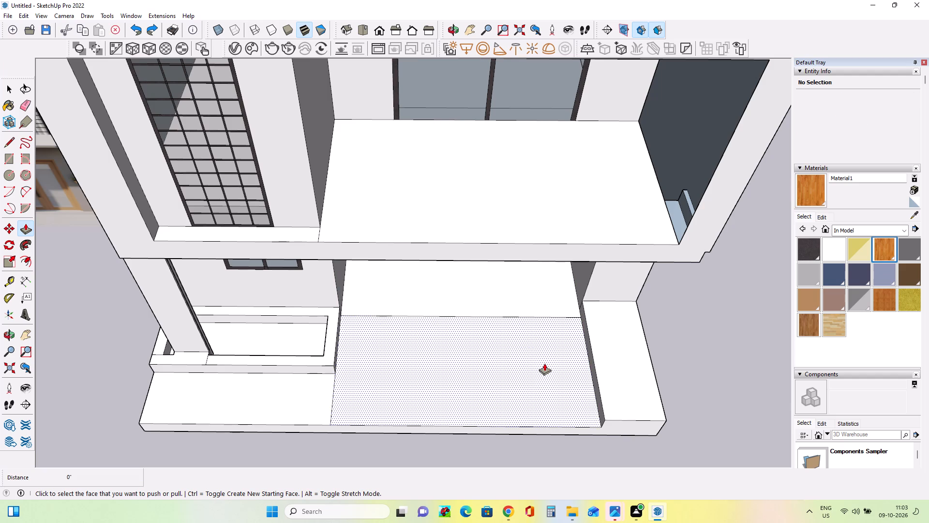
On the side curb's inner face, draw a 7 5/16" vertical line from the cross line and a diagonal about 4' 11 1/8" to the front bottom corner.
{"action": "scroll", "coordinate": [588, 320], "scroll_direction": "up", "scroll_amount": 7}
{"action": "middle_click", "coordinate": [580, 317]}
{"action": "scroll", "coordinate": [580, 317], "scroll_direction": "up", "scroll_amount": 1}
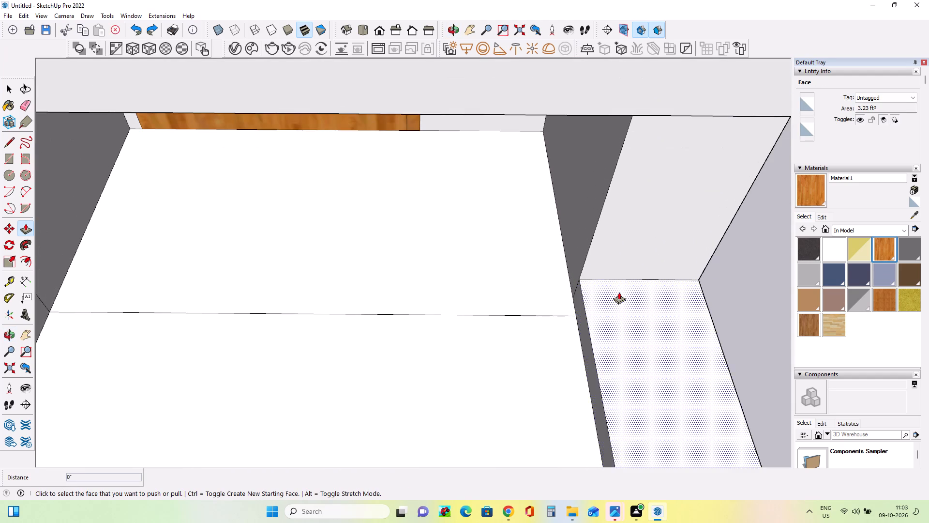
{"action": "scroll", "coordinate": [619, 292], "scroll_direction": "down", "scroll_amount": 4}
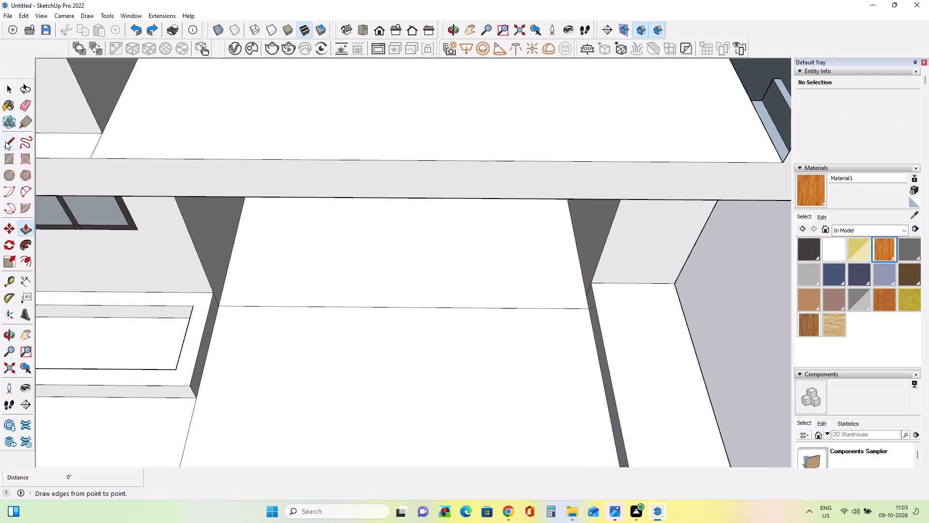
{"action": "left_click", "coordinate": [5, 141]}
{"action": "scroll", "coordinate": [607, 306], "scroll_direction": "up", "scroll_amount": 7}
{"action": "left_click", "coordinate": [582, 311]}
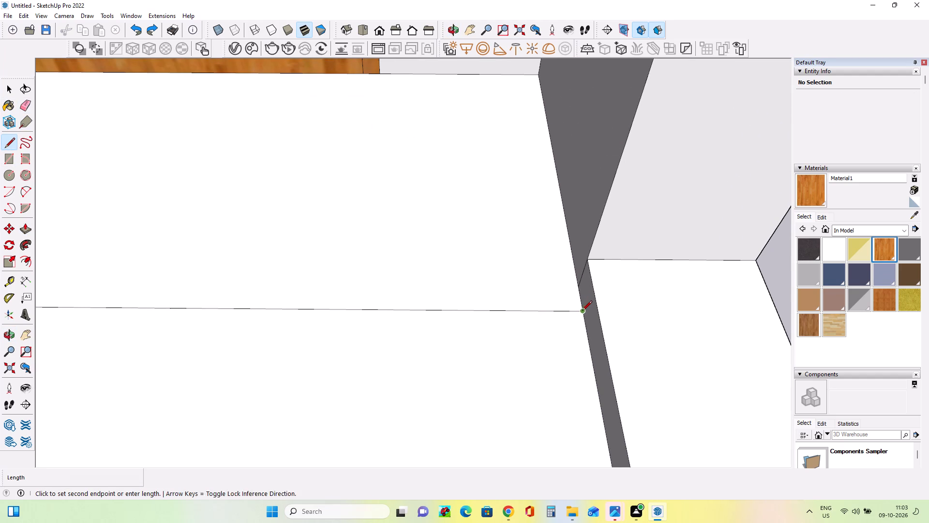
{"action": "left_click", "coordinate": [594, 287]}
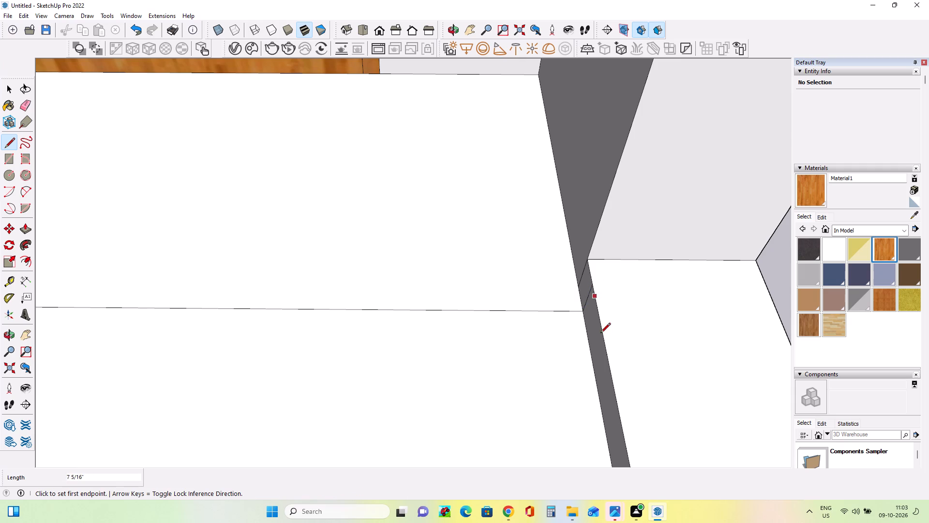
{"action": "left_click", "coordinate": [591, 288]}
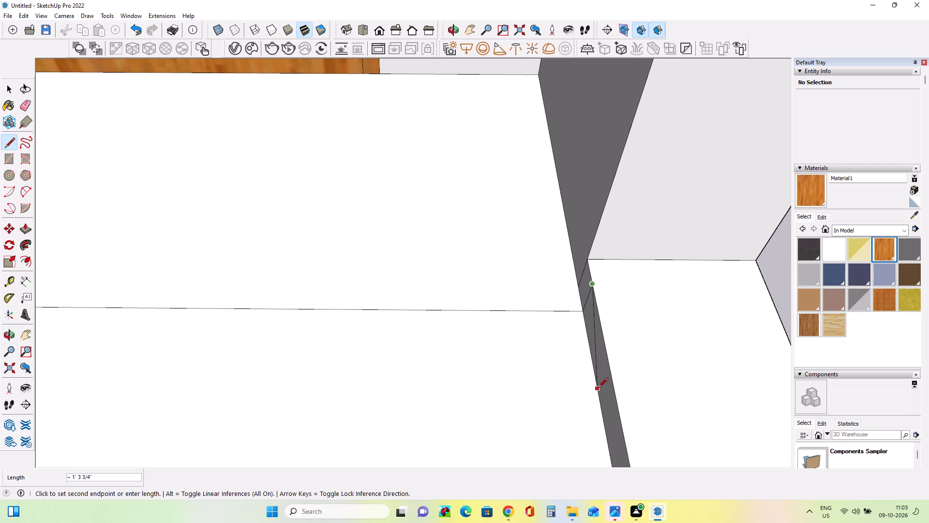
{"action": "scroll", "coordinate": [601, 377], "scroll_direction": "down", "scroll_amount": 16}
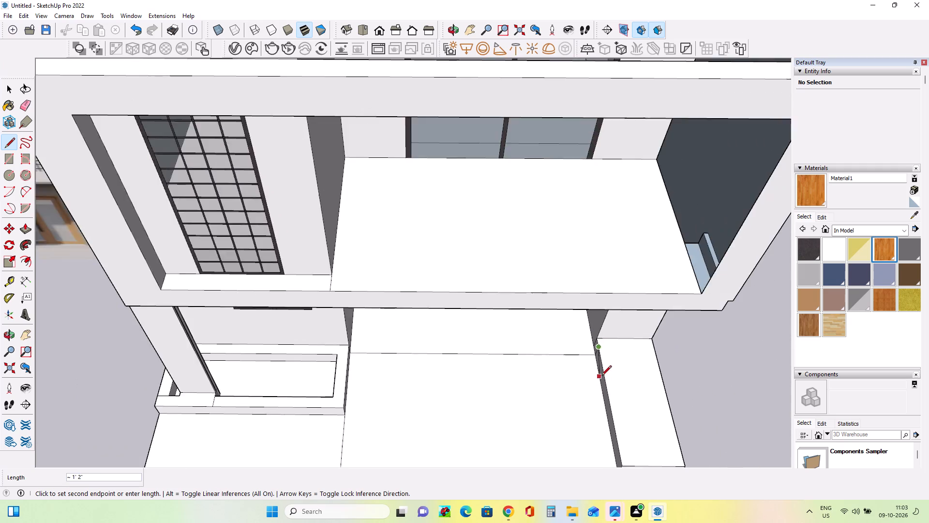
{"action": "scroll", "coordinate": [601, 376], "scroll_direction": "down", "scroll_amount": 2}
{"action": "scroll", "coordinate": [615, 438], "scroll_direction": "up", "scroll_amount": 10}
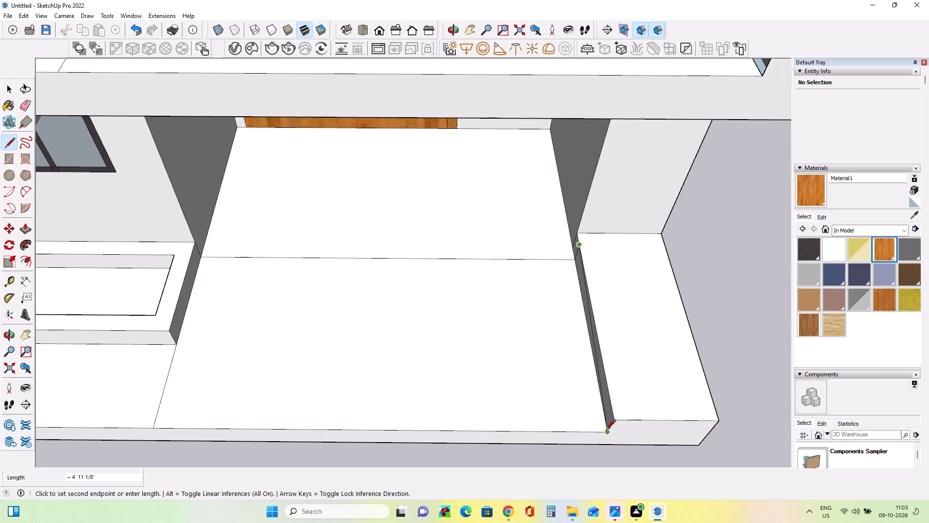
{"action": "scroll", "coordinate": [606, 430], "scroll_direction": "up", "scroll_amount": 5}
{"action": "left_click", "coordinate": [609, 435]}
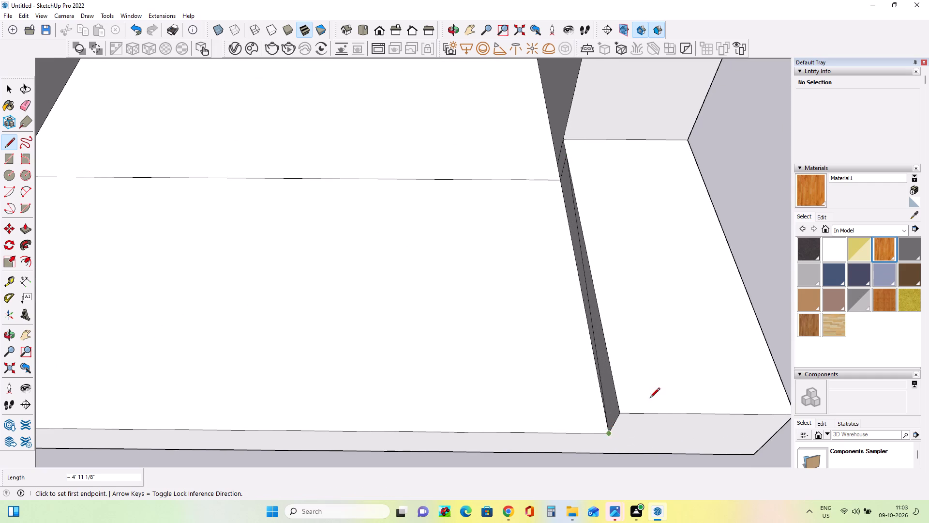
Draw a matching diagonal on the planter side from the planter's top corner at the wall to the porch floor's front corner.
{"action": "scroll", "coordinate": [671, 378], "scroll_direction": "down", "scroll_amount": 8}
{"action": "scroll", "coordinate": [313, 250], "scroll_direction": "up", "scroll_amount": 5}
{"action": "scroll", "coordinate": [282, 277], "scroll_direction": "down", "scroll_amount": 1}
{"action": "scroll", "coordinate": [282, 277], "scroll_direction": "up", "scroll_amount": 2}
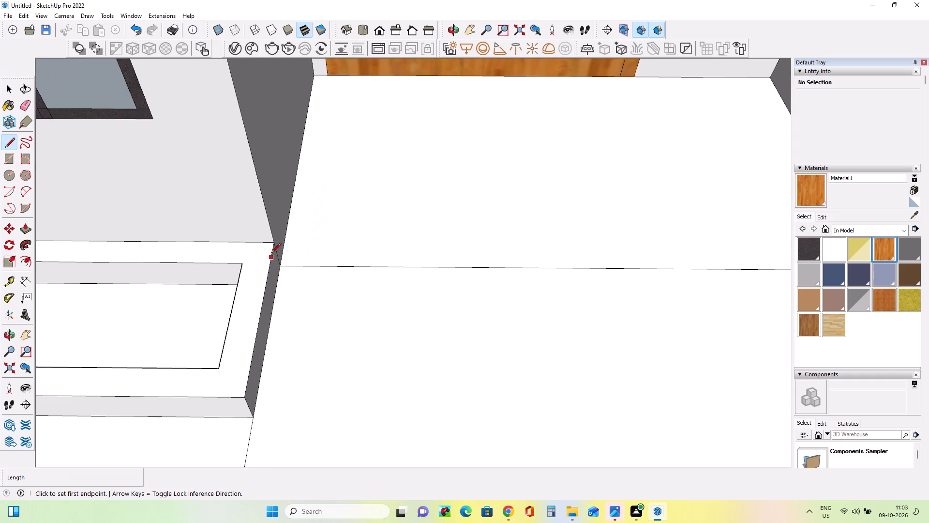
{"action": "left_click", "coordinate": [272, 246]}
{"action": "scroll", "coordinate": [267, 370], "scroll_direction": "down", "scroll_amount": 8}
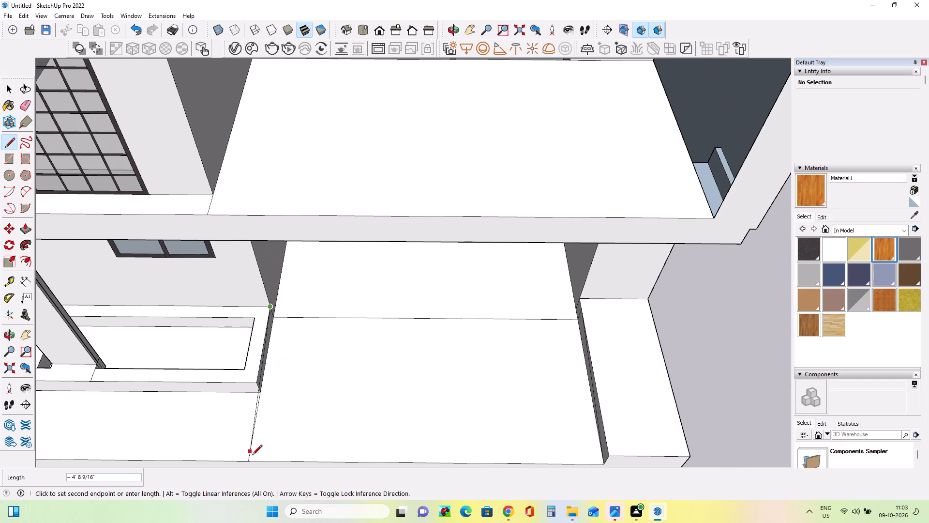
{"action": "left_click", "coordinate": [252, 460]}
Raise the front section of the porch floor about 2 3/4" with Push/Pull.
{"action": "scroll", "coordinate": [320, 415], "scroll_direction": "up", "scroll_amount": 4}
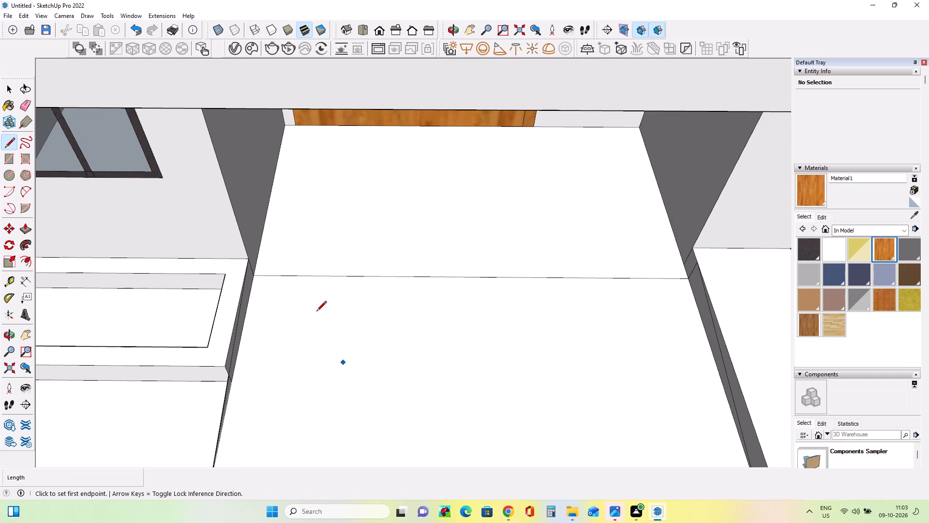
{"action": "left_click", "coordinate": [22, 227]}
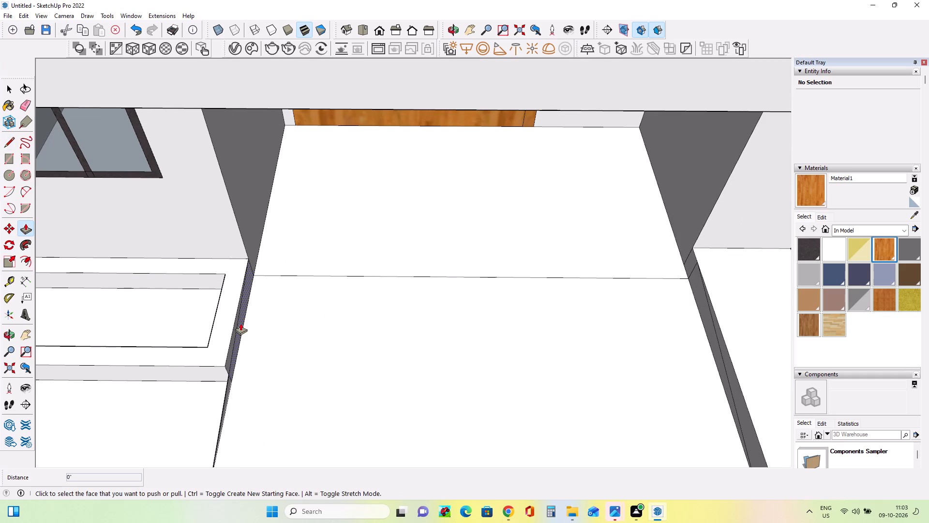
{"action": "left_click", "coordinate": [240, 323]}
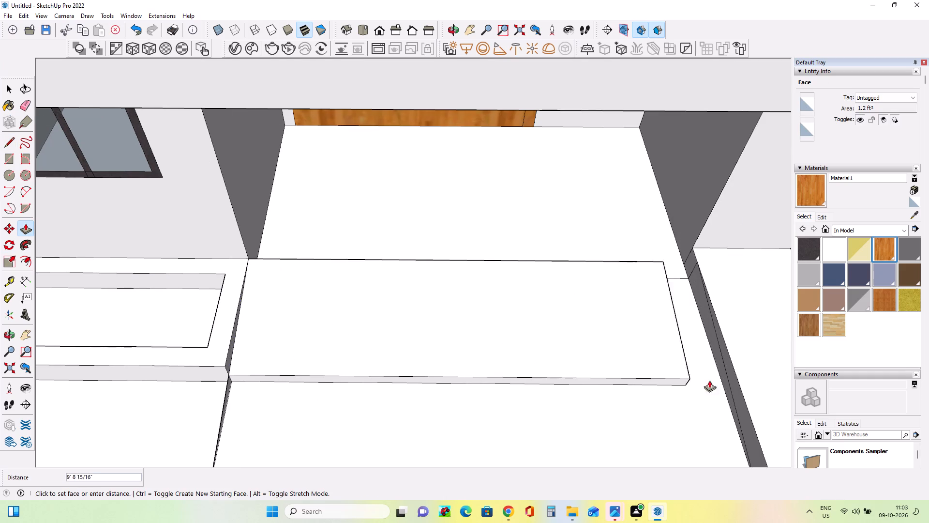
{"action": "key", "text": "Escape"}
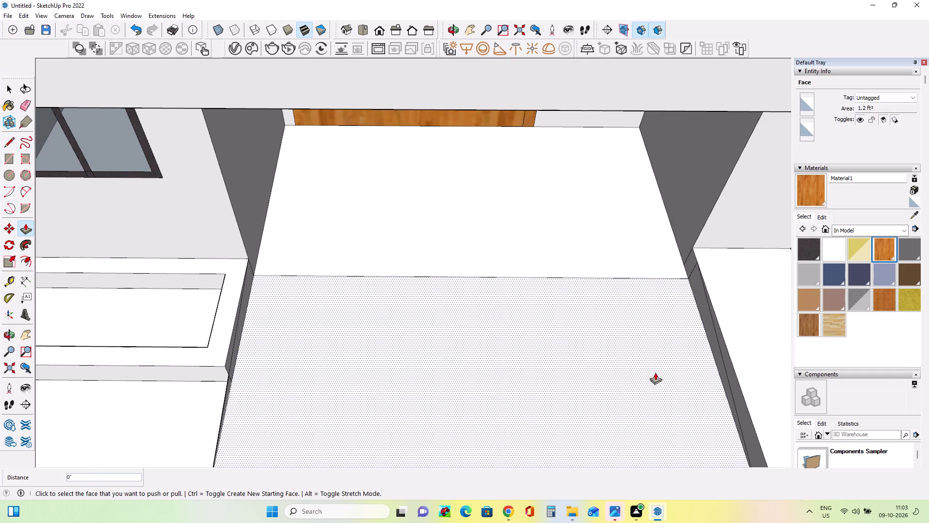
{"action": "left_click", "coordinate": [603, 286]}
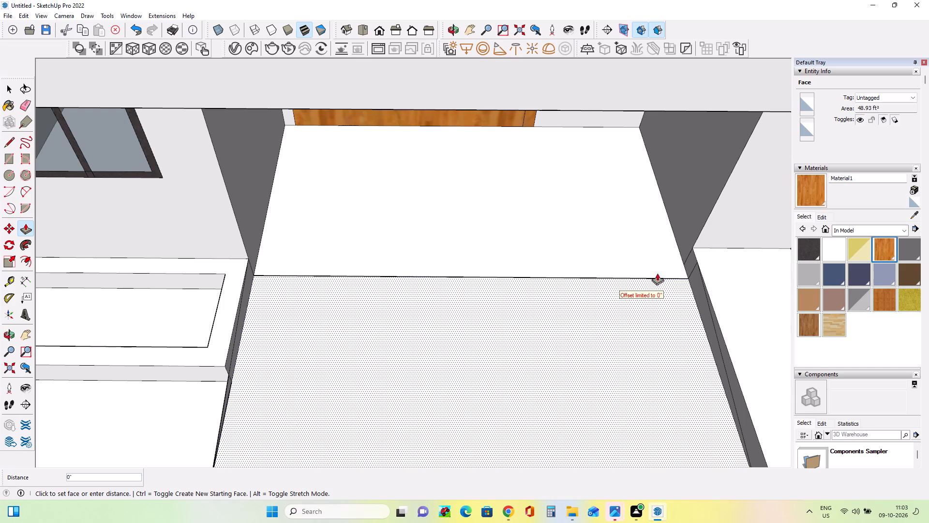
{"action": "left_click", "coordinate": [641, 310]}
{"action": "left_click", "coordinate": [659, 331]}
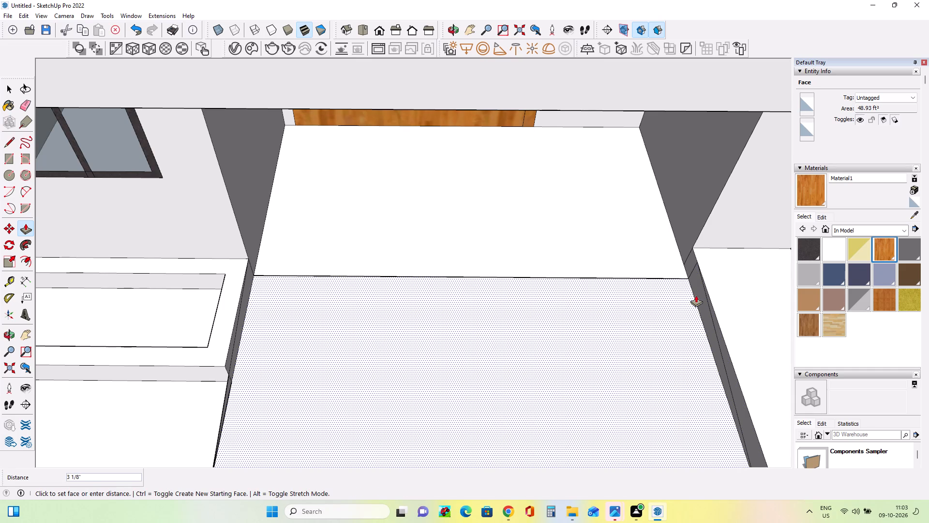
{"action": "left_click", "coordinate": [696, 295]}
{"action": "left_click", "coordinate": [691, 311]}
{"action": "left_click", "coordinate": [698, 307]}
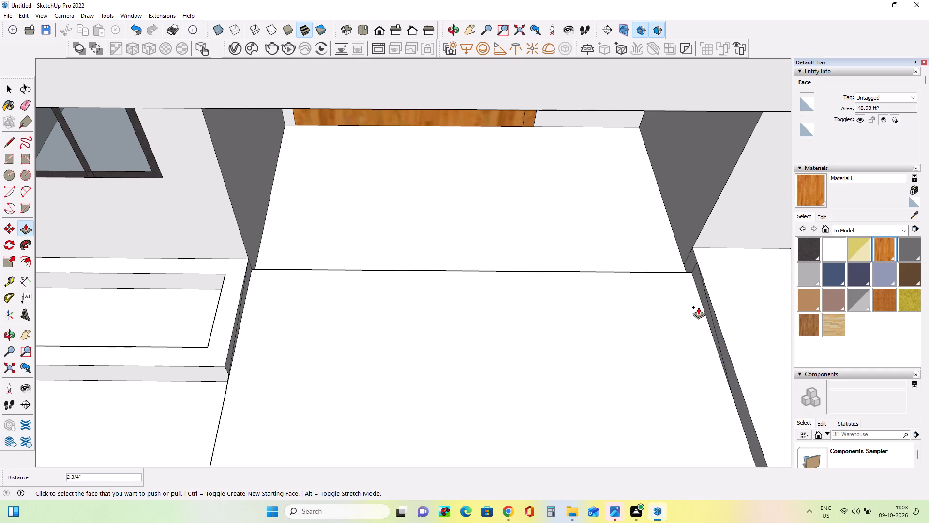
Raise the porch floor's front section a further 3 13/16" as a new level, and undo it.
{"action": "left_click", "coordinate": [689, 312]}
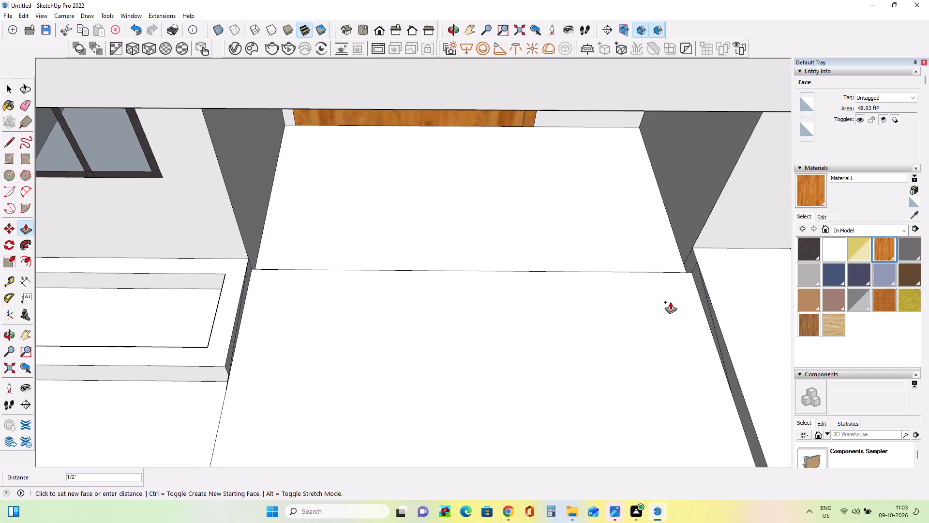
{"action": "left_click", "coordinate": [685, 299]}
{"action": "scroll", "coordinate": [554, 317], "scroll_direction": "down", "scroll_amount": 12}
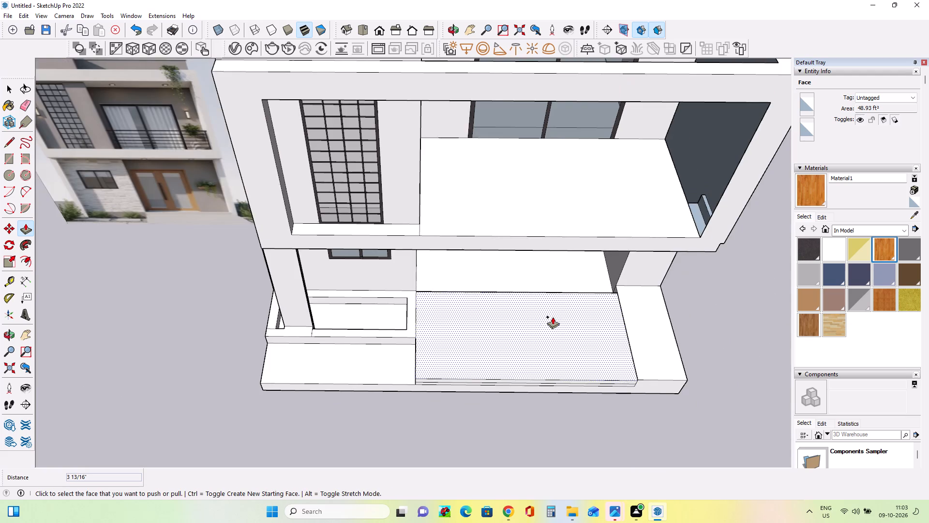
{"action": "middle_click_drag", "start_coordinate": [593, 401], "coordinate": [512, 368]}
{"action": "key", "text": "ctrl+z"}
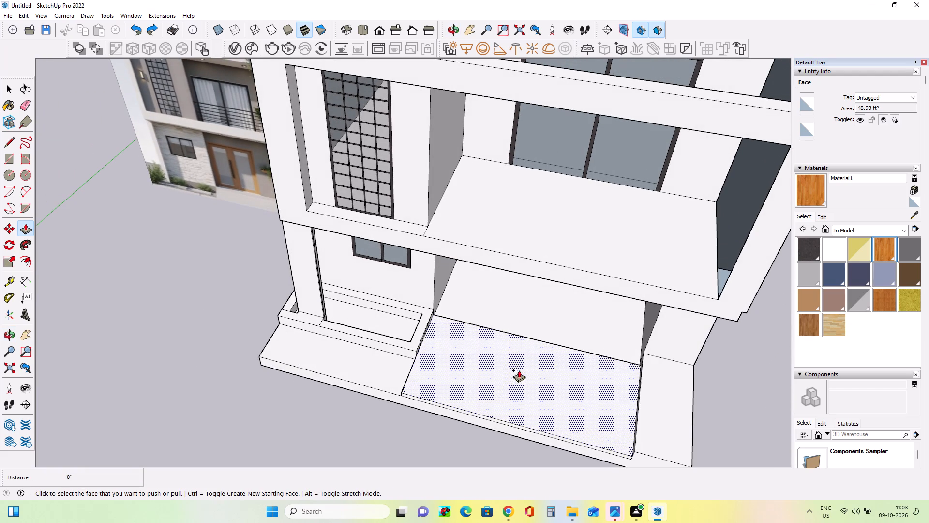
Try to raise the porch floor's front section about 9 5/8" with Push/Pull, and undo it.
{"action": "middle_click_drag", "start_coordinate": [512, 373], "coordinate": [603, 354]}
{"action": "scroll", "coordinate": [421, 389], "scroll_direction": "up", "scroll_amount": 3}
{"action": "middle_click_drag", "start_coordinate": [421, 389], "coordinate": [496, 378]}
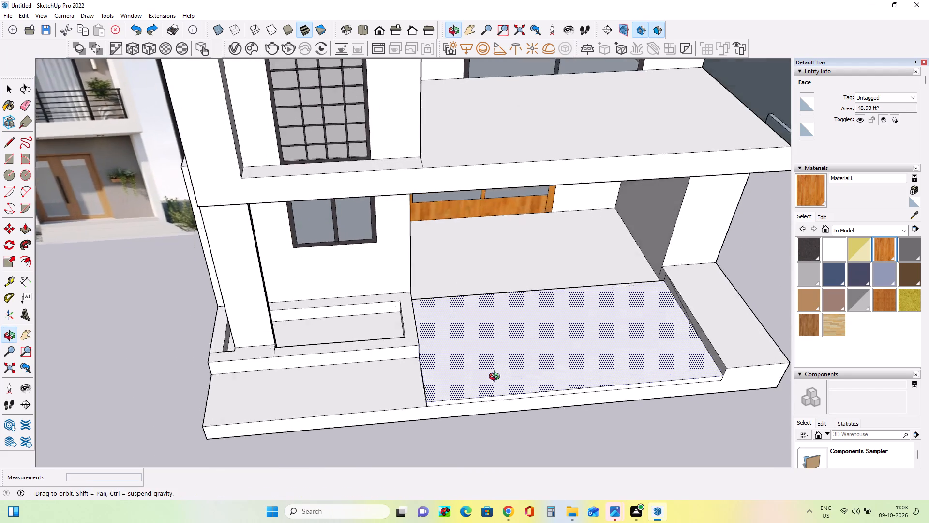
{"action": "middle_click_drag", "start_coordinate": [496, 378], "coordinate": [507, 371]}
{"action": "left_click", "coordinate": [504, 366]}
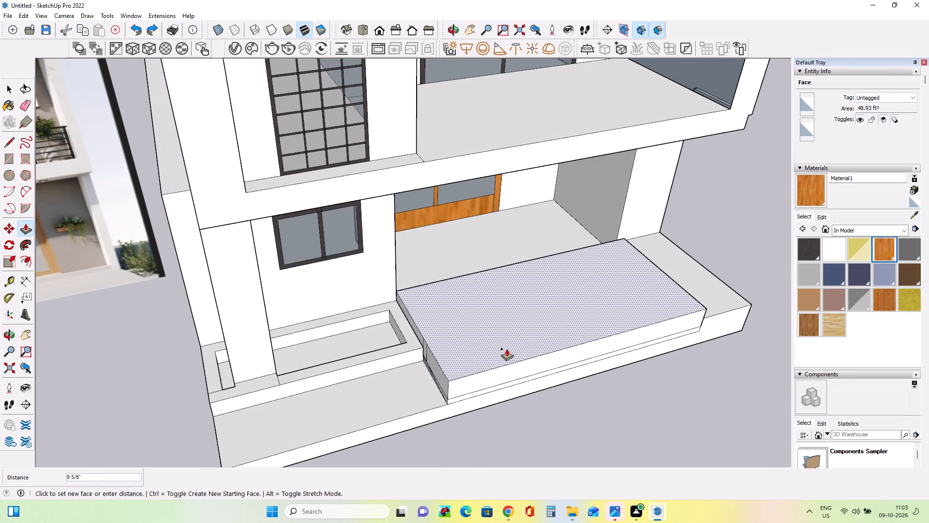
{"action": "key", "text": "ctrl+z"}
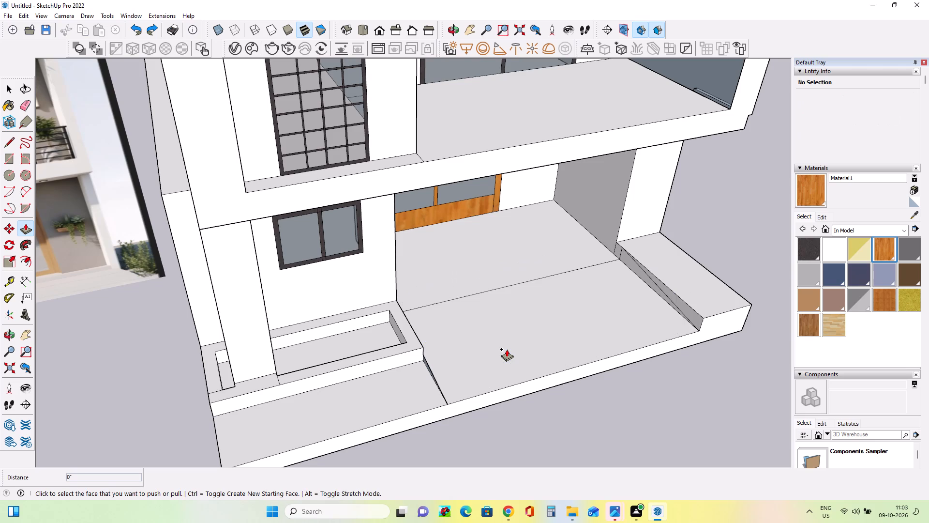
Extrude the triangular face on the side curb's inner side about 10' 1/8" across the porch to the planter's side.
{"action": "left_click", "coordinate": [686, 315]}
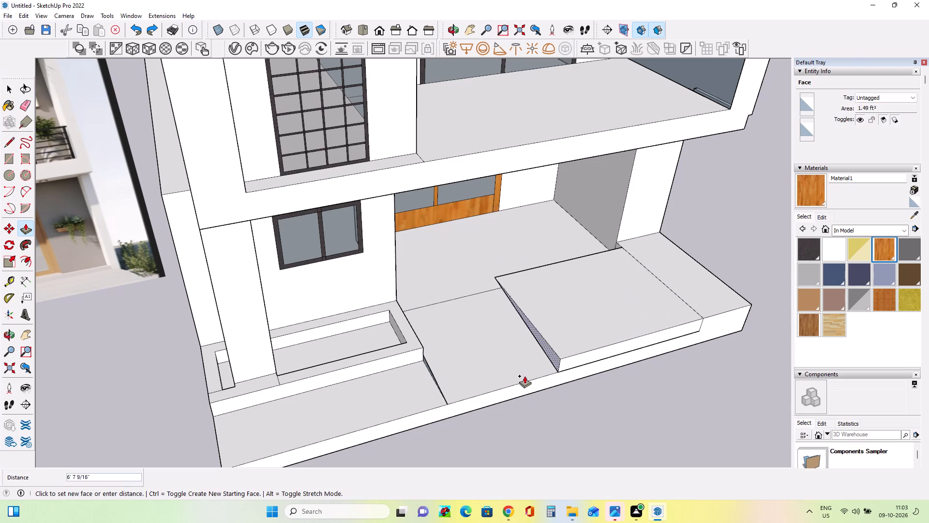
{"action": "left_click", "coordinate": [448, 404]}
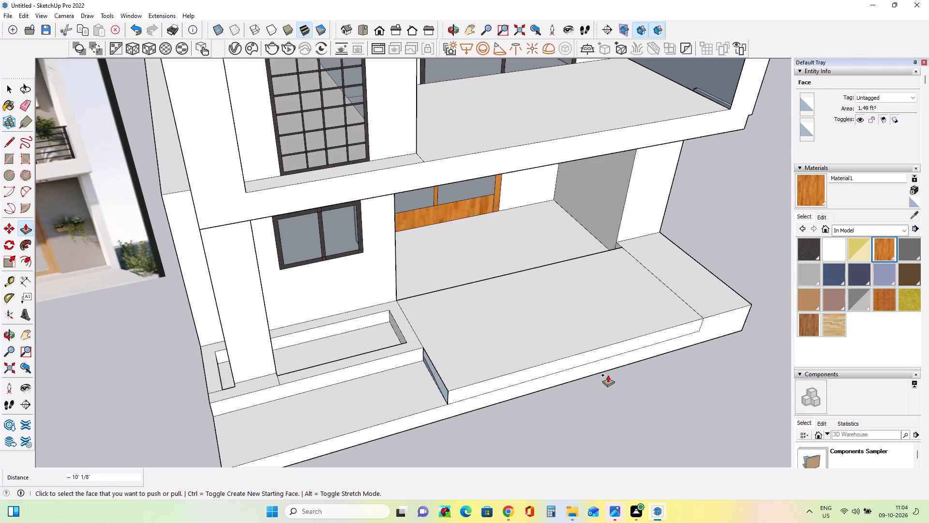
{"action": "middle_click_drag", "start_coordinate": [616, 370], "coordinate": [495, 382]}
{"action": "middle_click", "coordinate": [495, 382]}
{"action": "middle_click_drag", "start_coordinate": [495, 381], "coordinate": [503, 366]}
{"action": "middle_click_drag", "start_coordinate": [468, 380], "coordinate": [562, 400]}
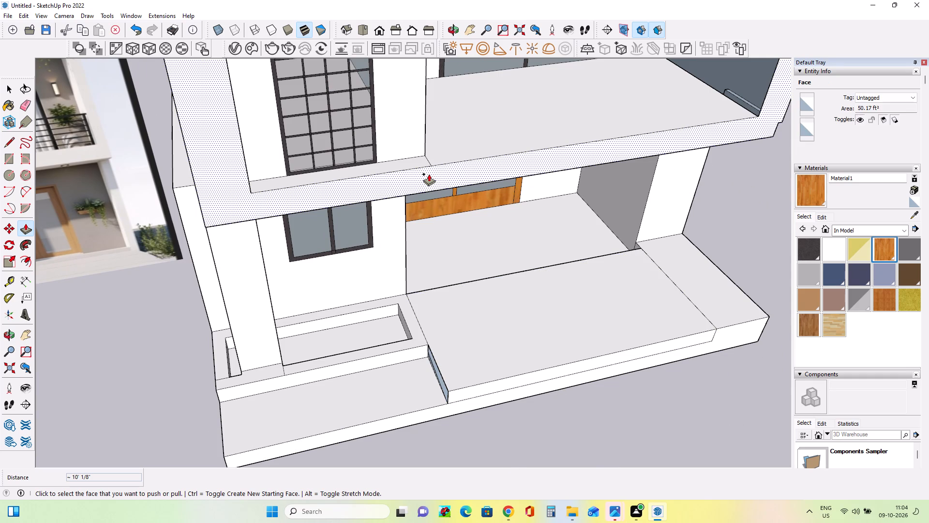
Undo the wedge extrusion across the porch and the diagonals drawn on the curb and planter sides.
{"action": "key", "text": "ctrl+z"}
{"action": "key", "text": "ctrl+z"}
{"action": "key", "text": "ctrl+z"}
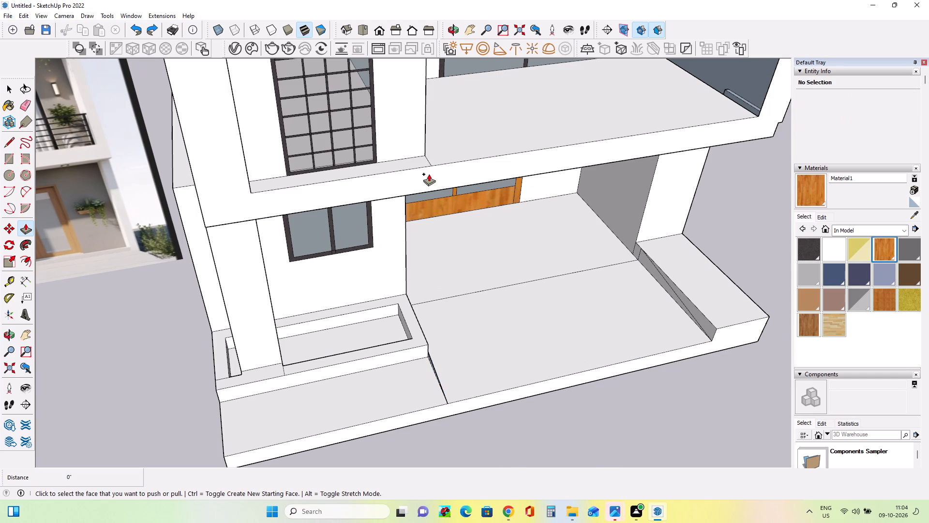
{"action": "key", "text": "ctrl+z"}
{"action": "key", "text": "ctrl+z"}
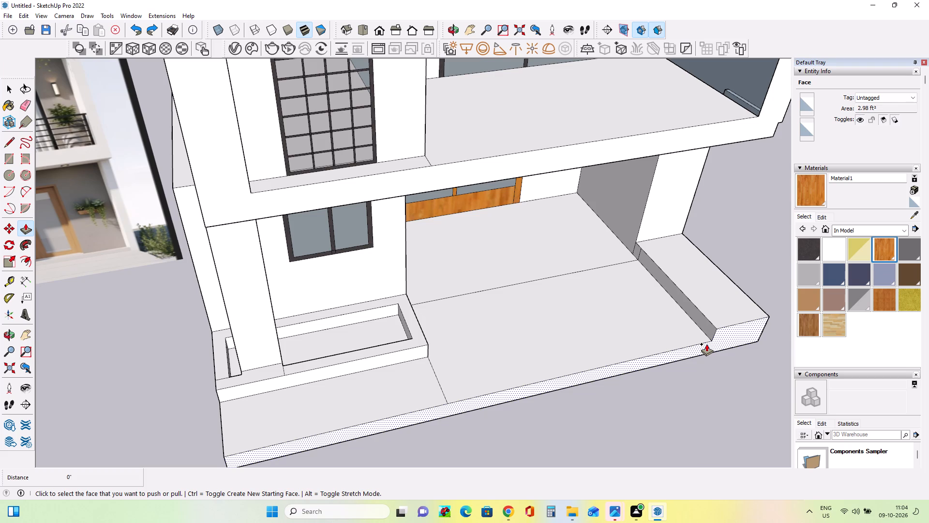
Pull the planter's front face forward about 2' 1 3/4" to the front edge of the base slab.
{"action": "middle_click_drag", "start_coordinate": [671, 306], "coordinate": [540, 307]}
{"action": "scroll", "coordinate": [450, 318], "scroll_direction": "up", "scroll_amount": 2}
{"action": "scroll", "coordinate": [450, 318], "scroll_direction": "down", "scroll_amount": 1}
{"action": "scroll", "coordinate": [450, 318], "scroll_direction": "up", "scroll_amount": 1}
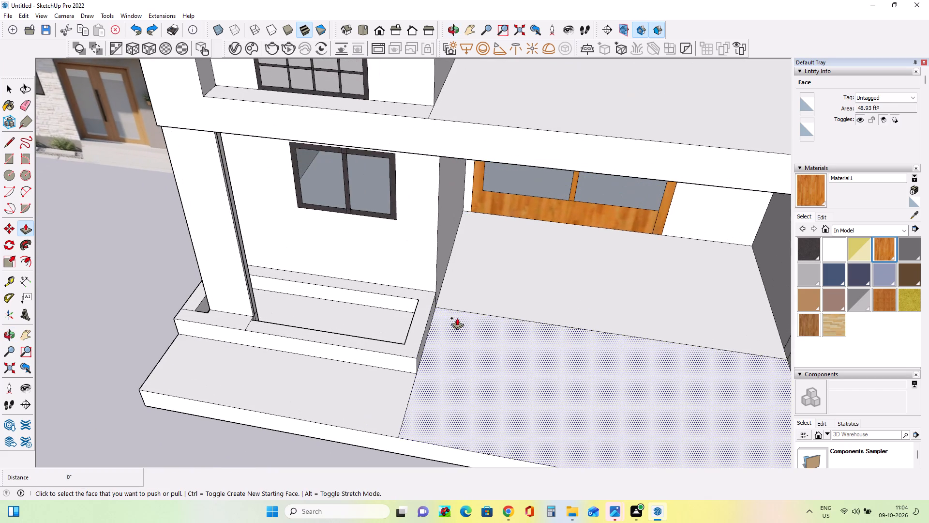
{"action": "middle_click_drag", "start_coordinate": [488, 353], "coordinate": [444, 322]}
{"action": "scroll", "coordinate": [409, 372], "scroll_direction": "down", "scroll_amount": 3}
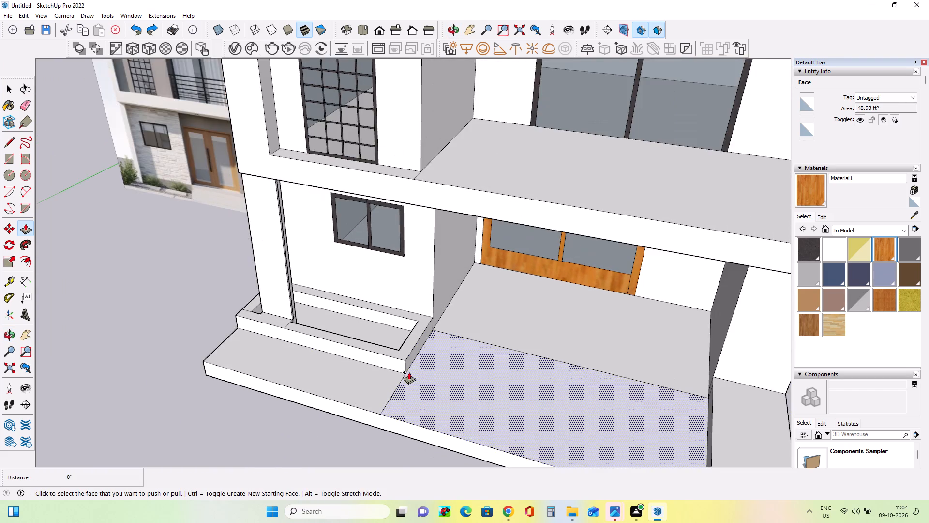
{"action": "scroll", "coordinate": [409, 372], "scroll_direction": "down", "scroll_amount": 5}
{"action": "middle_click_drag", "start_coordinate": [448, 400], "coordinate": [462, 412]}
{"action": "scroll", "coordinate": [408, 370], "scroll_direction": "up", "scroll_amount": 7}
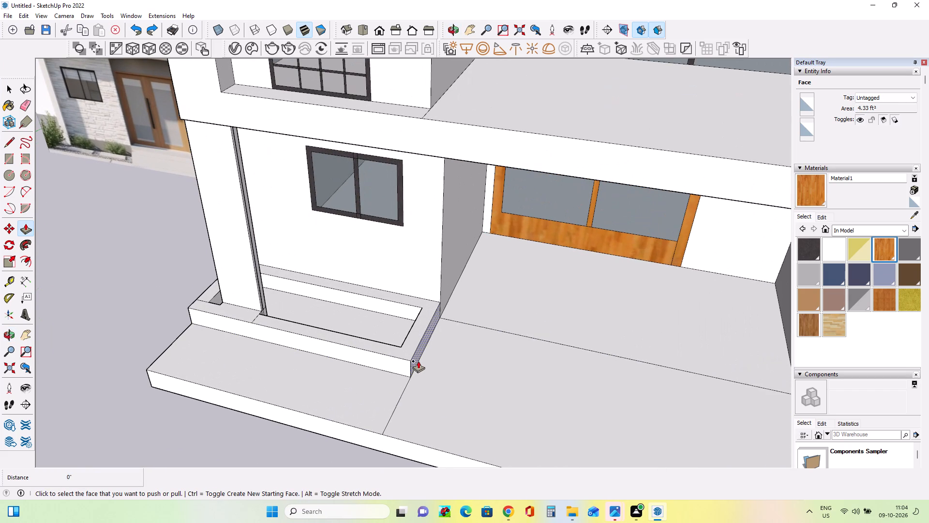
{"action": "left_click", "coordinate": [406, 368]}
{"action": "left_click", "coordinate": [385, 440]}
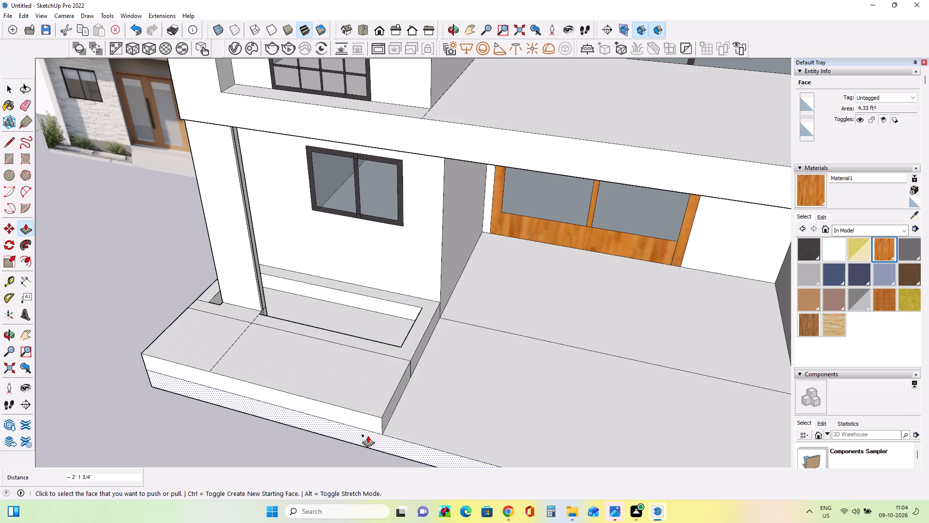
Erase the leftover vertical seam on the planter's porch-facing side.
{"action": "scroll", "coordinate": [366, 432], "scroll_direction": "up", "scroll_amount": 3}
{"action": "middle_click", "coordinate": [446, 403]}
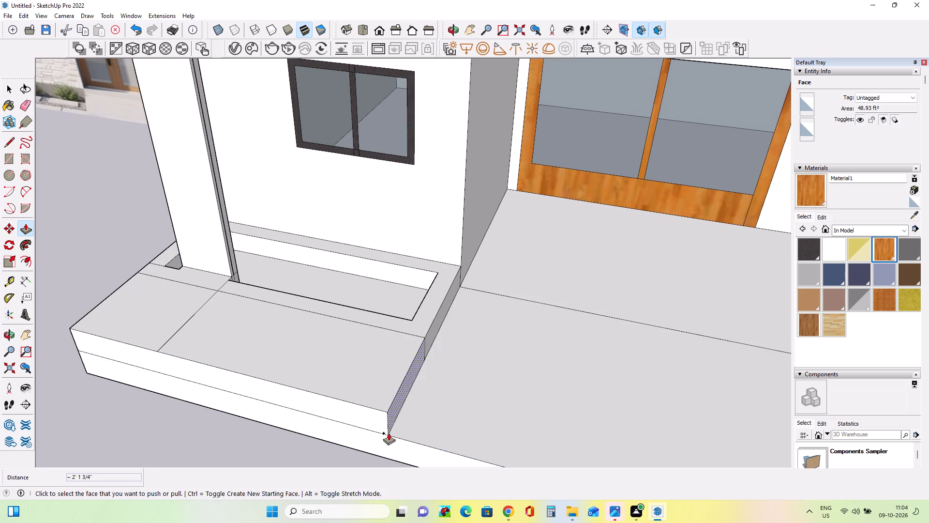
{"action": "scroll", "coordinate": [390, 431], "scroll_direction": "up", "scroll_amount": 3}
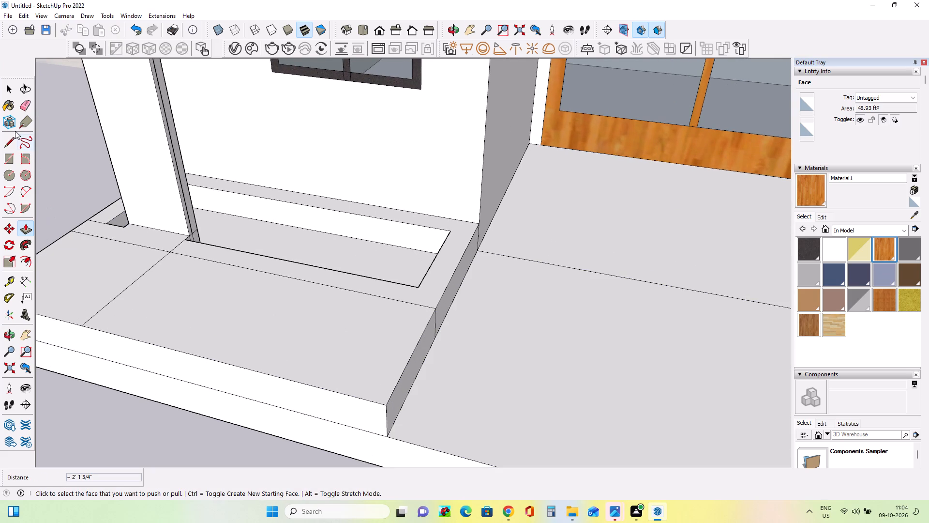
{"action": "left_click", "coordinate": [28, 108]}
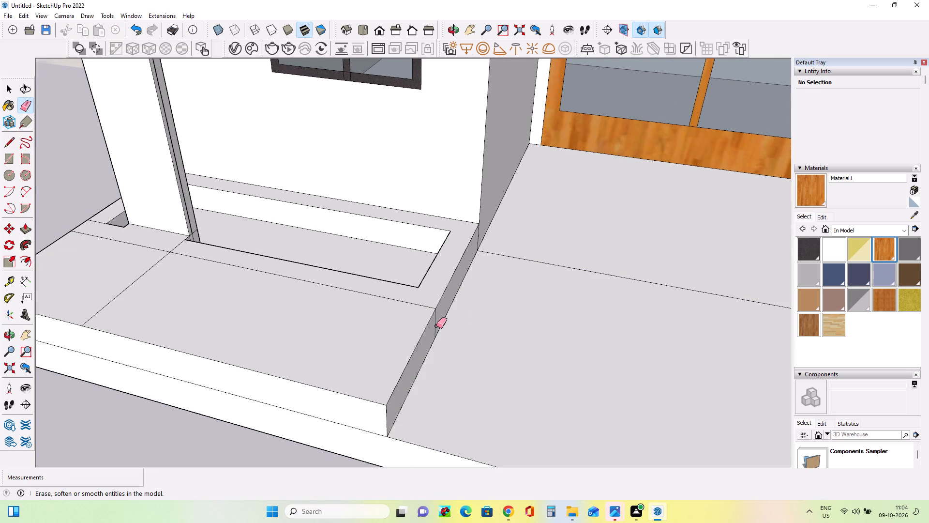
{"action": "left_click", "coordinate": [436, 326]}
{"action": "scroll", "coordinate": [488, 330], "scroll_direction": "down", "scroll_amount": 1}
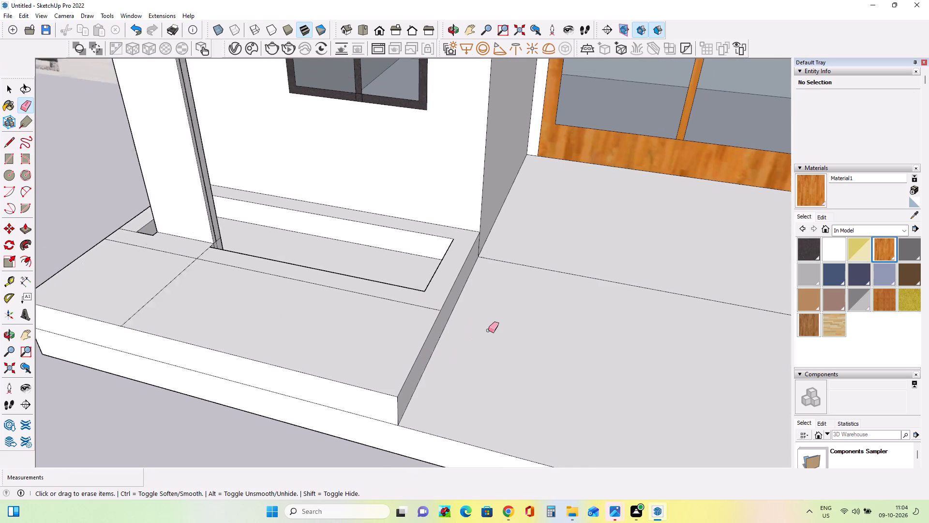
Draw diagonals about 4' 11 1/8" on the planter side and curb side, from each front top corner down to the floor's cross line.
{"action": "scroll", "coordinate": [488, 330], "scroll_direction": "down", "scroll_amount": 12}
{"action": "scroll", "coordinate": [709, 405], "scroll_direction": "up", "scroll_amount": 4}
{"action": "scroll", "coordinate": [670, 425], "scroll_direction": "up", "scroll_amount": 1}
{"action": "middle_click_drag", "start_coordinate": [670, 425], "coordinate": [732, 425]}
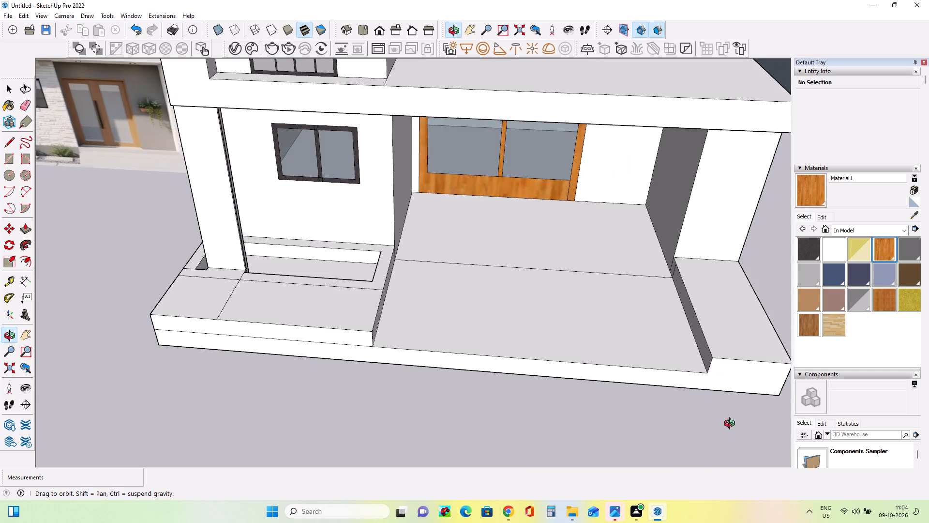
{"action": "middle_click_drag", "start_coordinate": [732, 425], "coordinate": [697, 416]}
{"action": "middle_click_drag", "start_coordinate": [682, 416], "coordinate": [641, 421]}
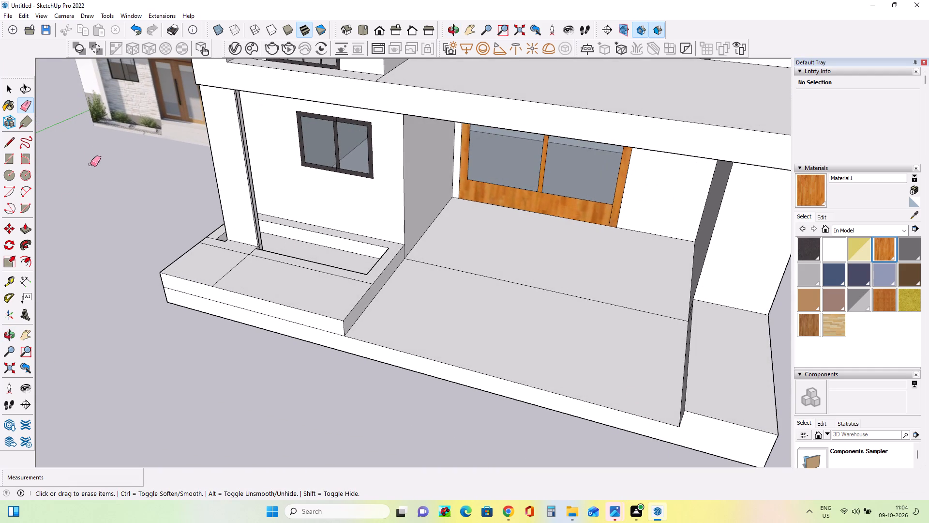
{"action": "left_click", "coordinate": [6, 139]}
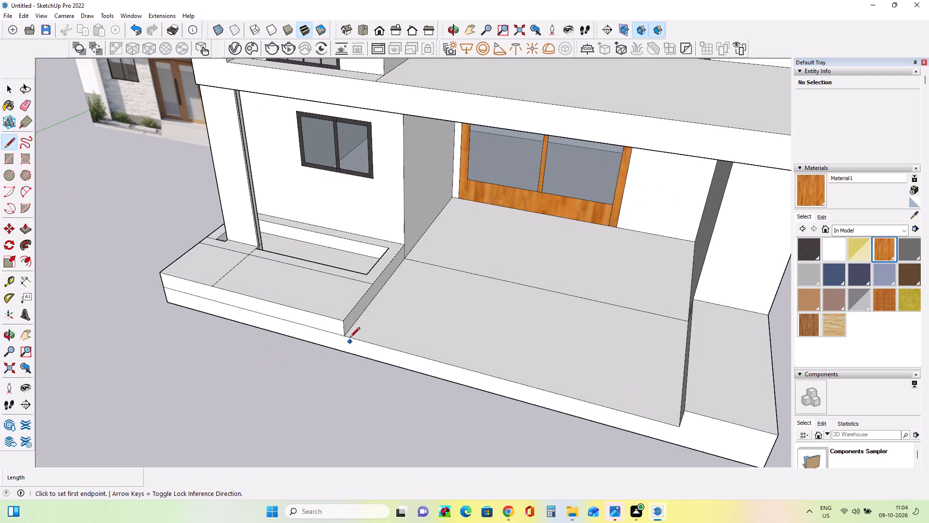
{"action": "left_click", "coordinate": [342, 323]}
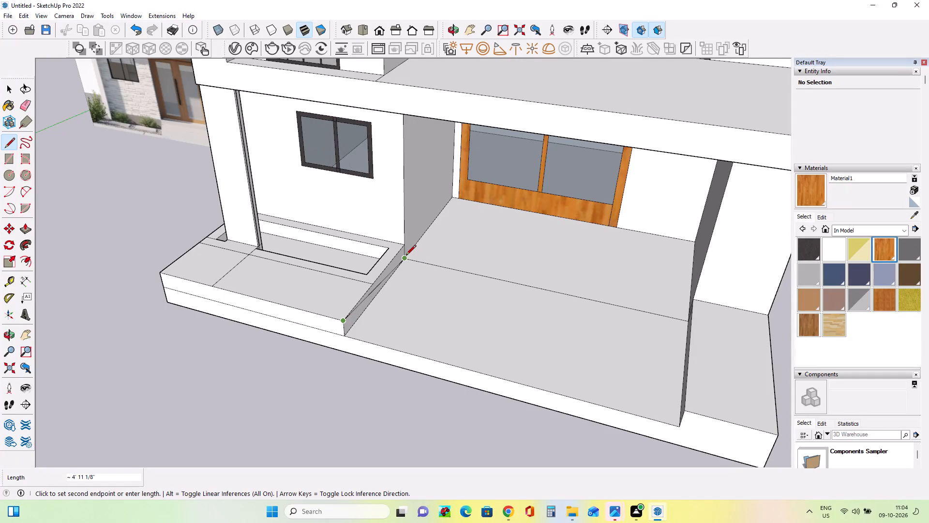
{"action": "left_click", "coordinate": [406, 256]}
{"action": "middle_click_drag", "start_coordinate": [538, 362], "coordinate": [727, 413]}
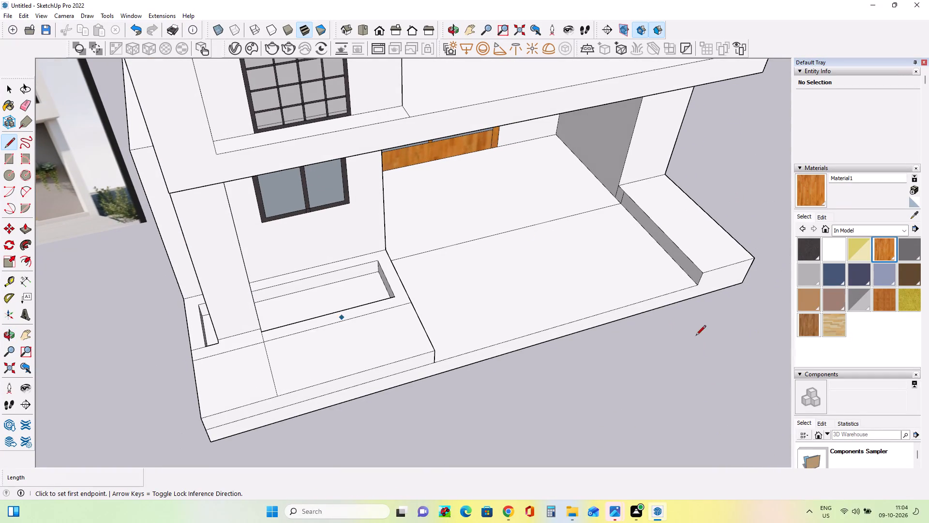
{"action": "left_click", "coordinate": [704, 273]}
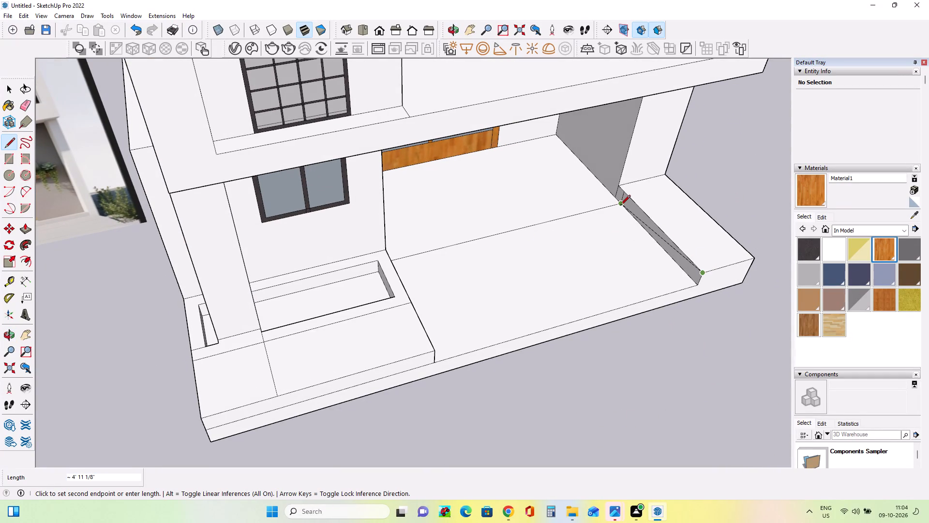
{"action": "left_click", "coordinate": [621, 206]}
{"action": "middle_click_drag", "start_coordinate": [692, 350], "coordinate": [644, 338]}
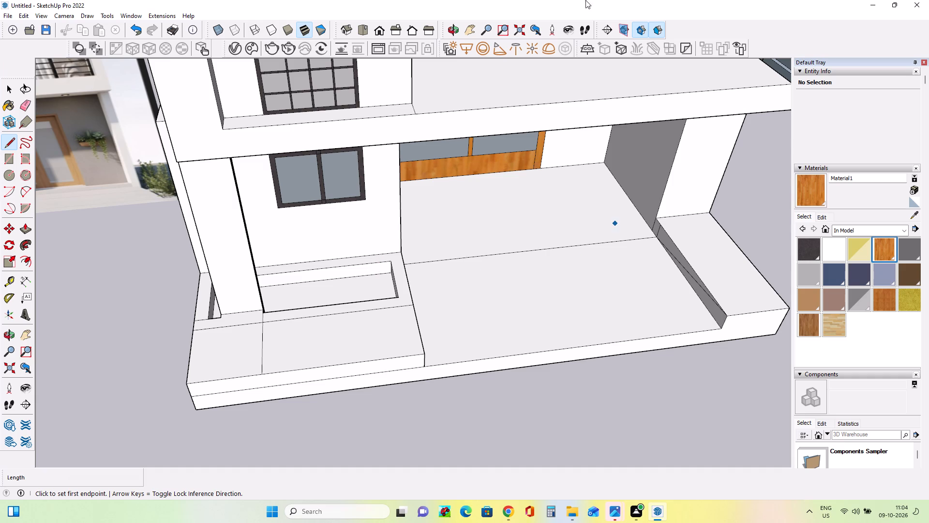
Lower the front section of the porch floor slightly with Push/Pull.
{"action": "left_click", "coordinate": [22, 230]}
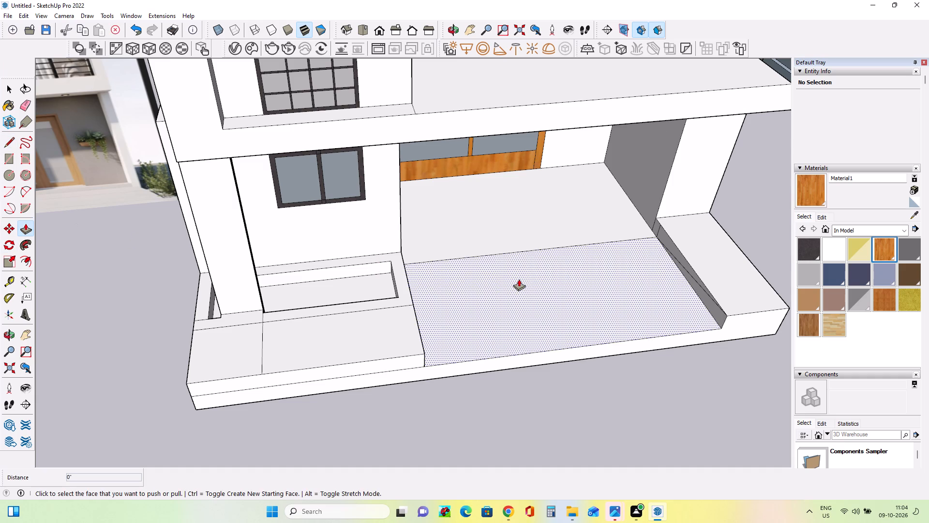
{"action": "left_click", "coordinate": [519, 279]}
{"action": "left_click", "coordinate": [616, 313]}
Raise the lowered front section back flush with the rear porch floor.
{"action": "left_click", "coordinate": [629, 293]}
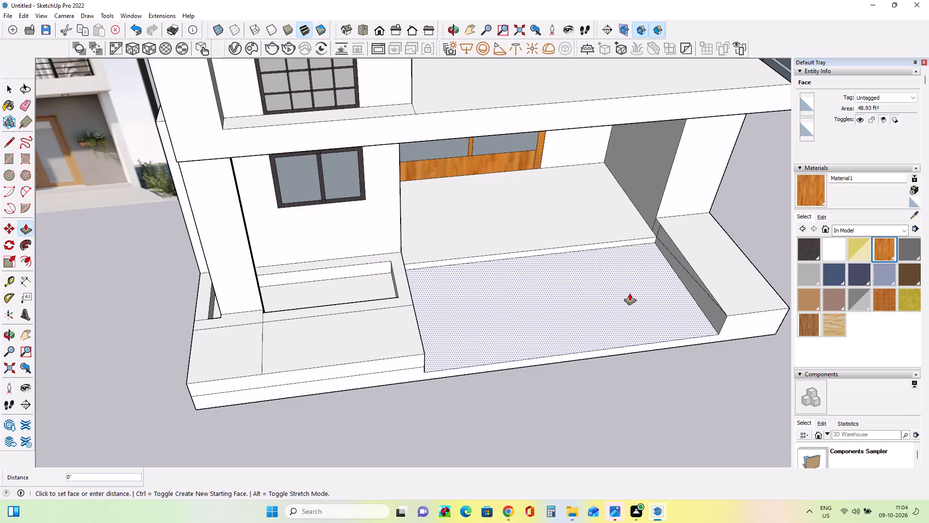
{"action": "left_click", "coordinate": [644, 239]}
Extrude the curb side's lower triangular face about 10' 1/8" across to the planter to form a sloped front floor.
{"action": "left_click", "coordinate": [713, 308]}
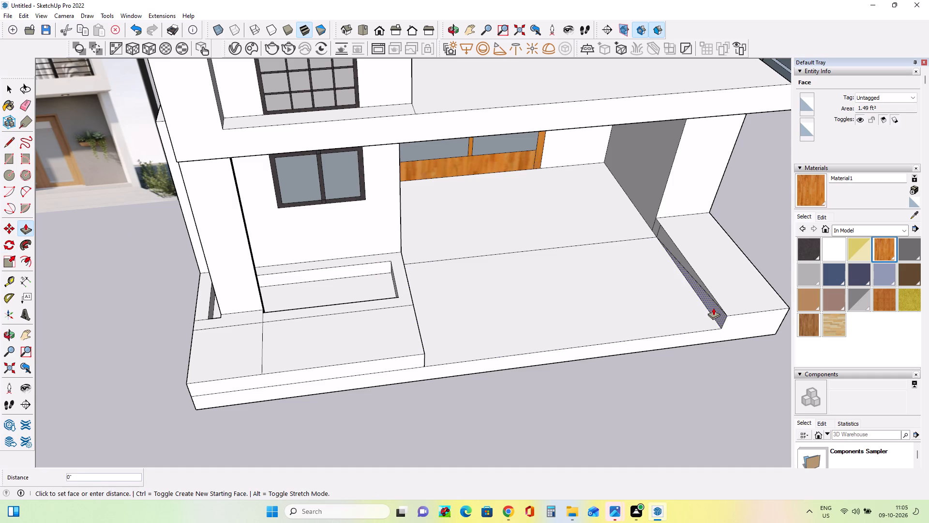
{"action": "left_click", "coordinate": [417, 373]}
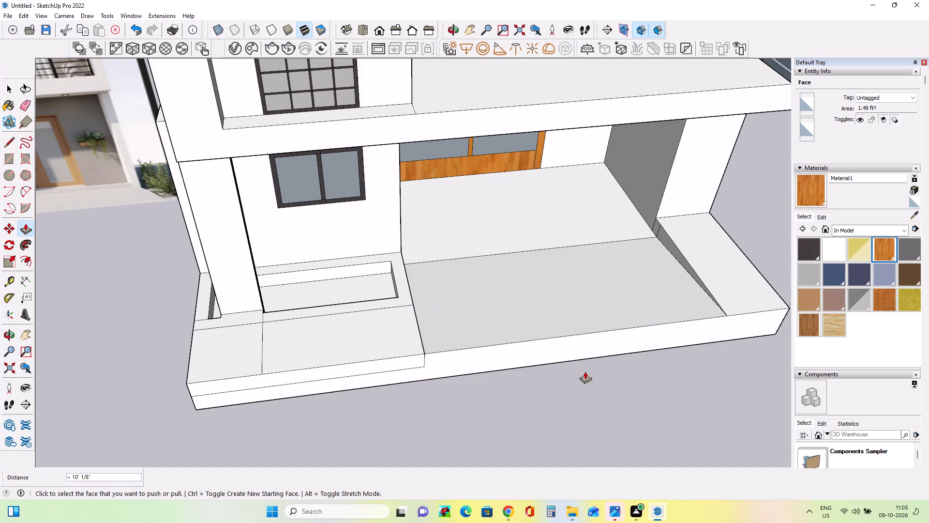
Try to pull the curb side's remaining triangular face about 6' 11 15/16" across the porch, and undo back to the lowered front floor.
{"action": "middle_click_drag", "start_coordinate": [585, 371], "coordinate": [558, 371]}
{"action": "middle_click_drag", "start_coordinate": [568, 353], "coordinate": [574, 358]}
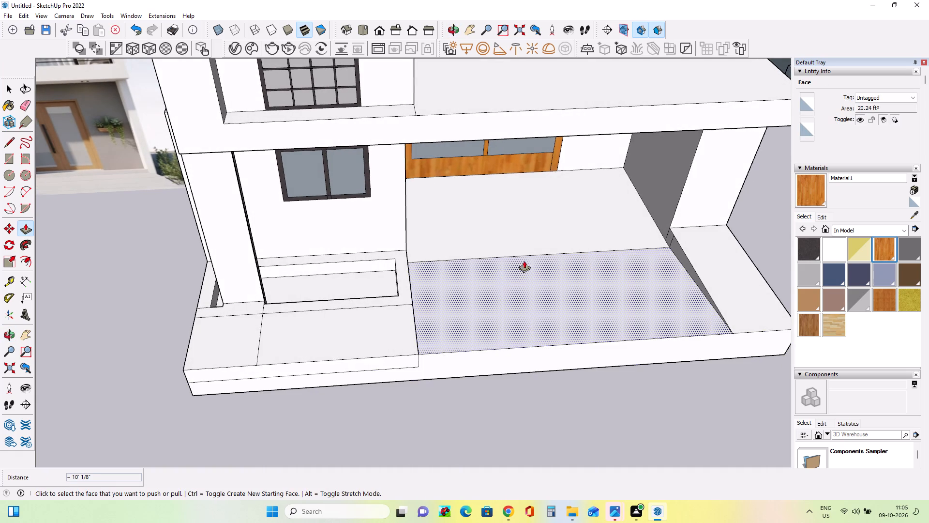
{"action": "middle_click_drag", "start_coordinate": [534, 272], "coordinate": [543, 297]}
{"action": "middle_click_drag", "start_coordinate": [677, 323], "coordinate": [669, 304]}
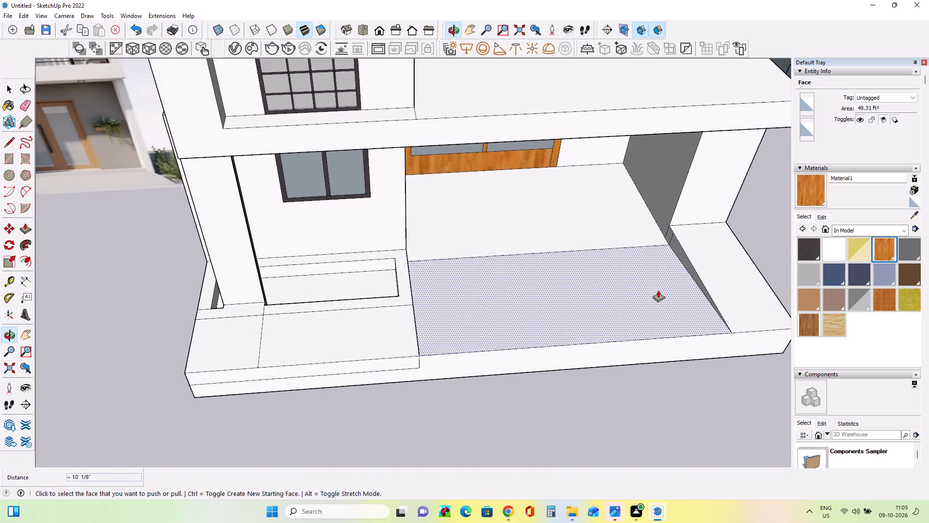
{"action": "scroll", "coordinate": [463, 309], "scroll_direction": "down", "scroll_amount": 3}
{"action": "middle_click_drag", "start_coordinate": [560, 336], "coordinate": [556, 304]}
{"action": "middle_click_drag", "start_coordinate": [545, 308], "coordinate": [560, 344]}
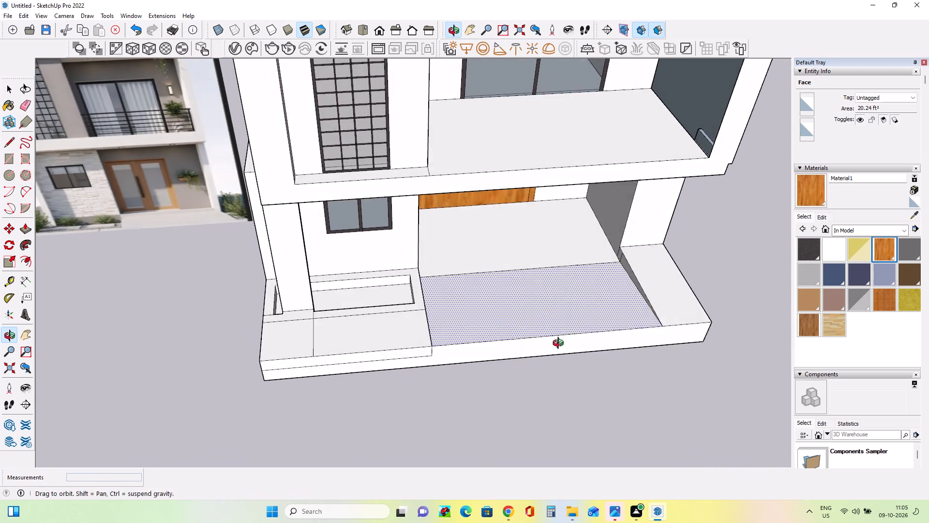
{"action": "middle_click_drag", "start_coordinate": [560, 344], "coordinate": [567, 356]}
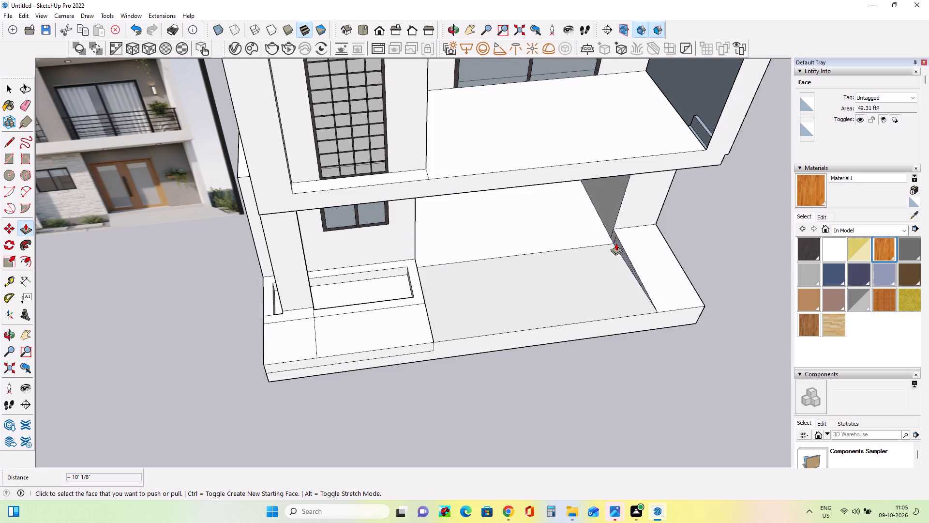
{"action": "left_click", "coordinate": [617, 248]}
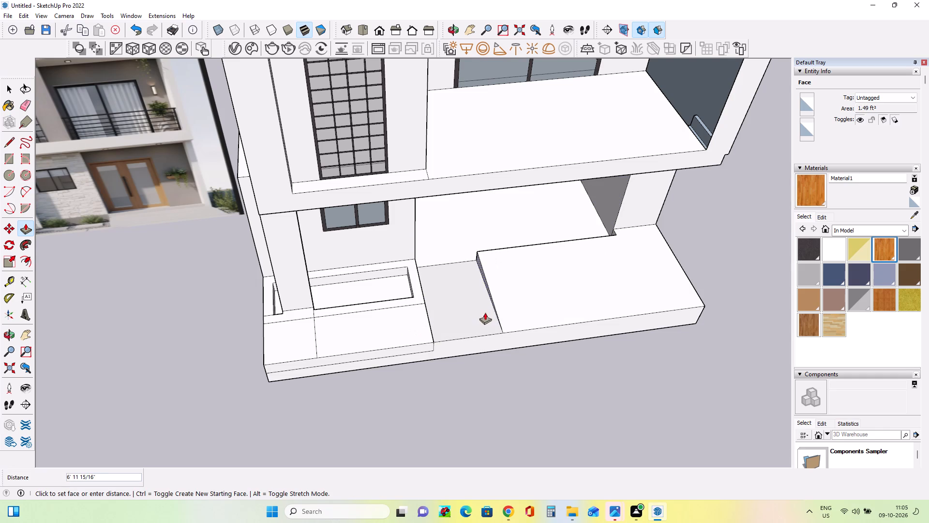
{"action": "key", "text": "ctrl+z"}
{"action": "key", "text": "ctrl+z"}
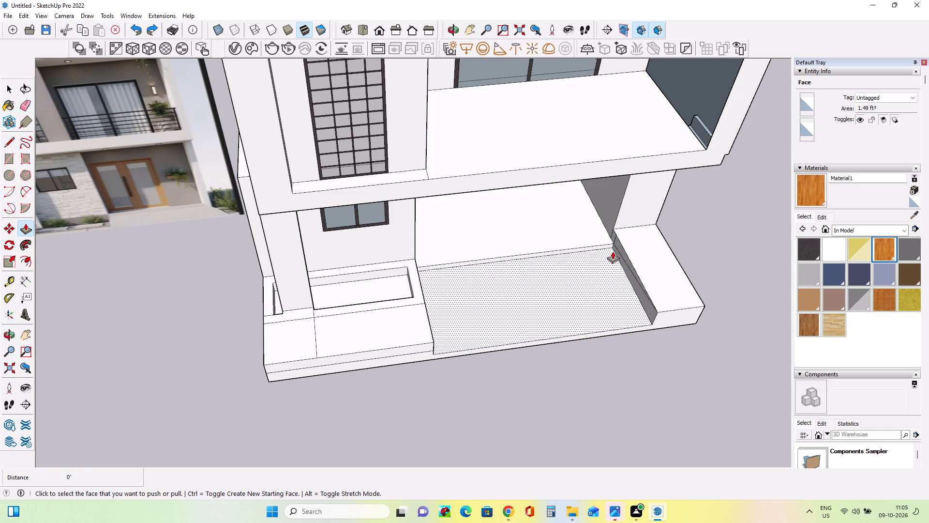
Erase the existing diagonal edge on the curb's inner side face beside the porch floor.
{"action": "scroll", "coordinate": [617, 255], "scroll_direction": "up", "scroll_amount": 7}
{"action": "middle_click_drag", "start_coordinate": [619, 264], "coordinate": [629, 290]}
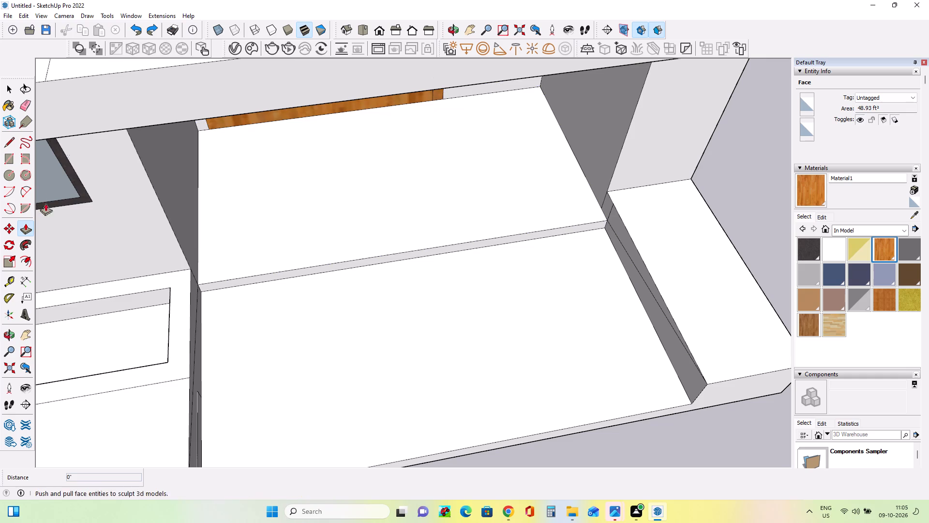
{"action": "left_click", "coordinate": [9, 143]}
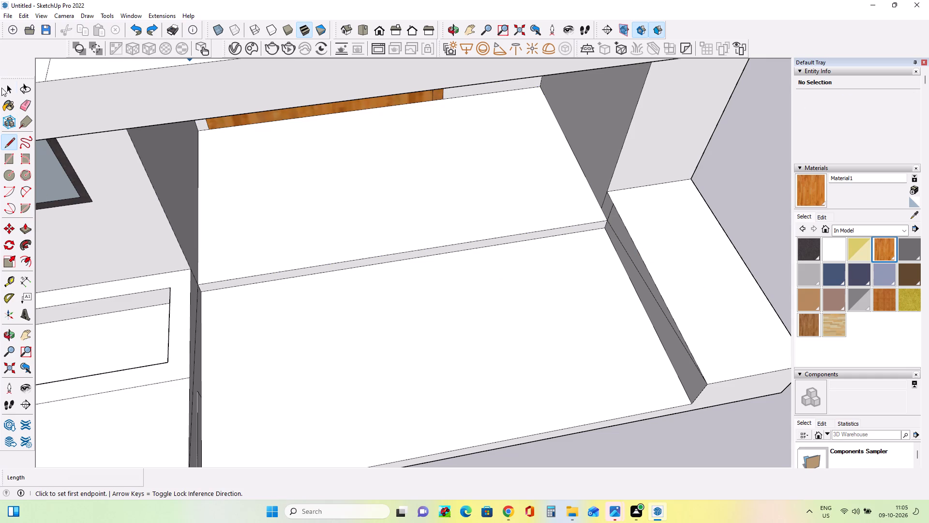
{"action": "left_click", "coordinate": [25, 110]}
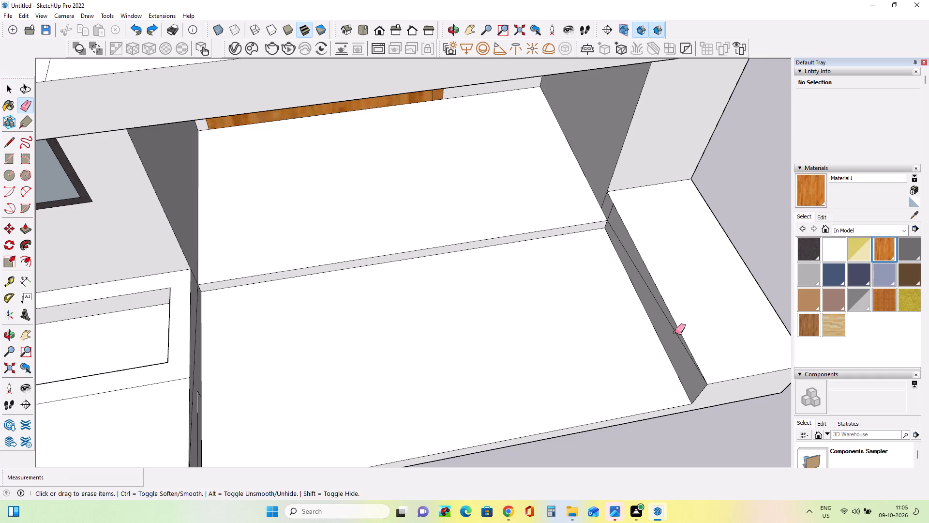
{"action": "left_click", "coordinate": [675, 332]}
{"action": "middle_click_drag", "start_coordinate": [615, 335], "coordinate": [637, 301]}
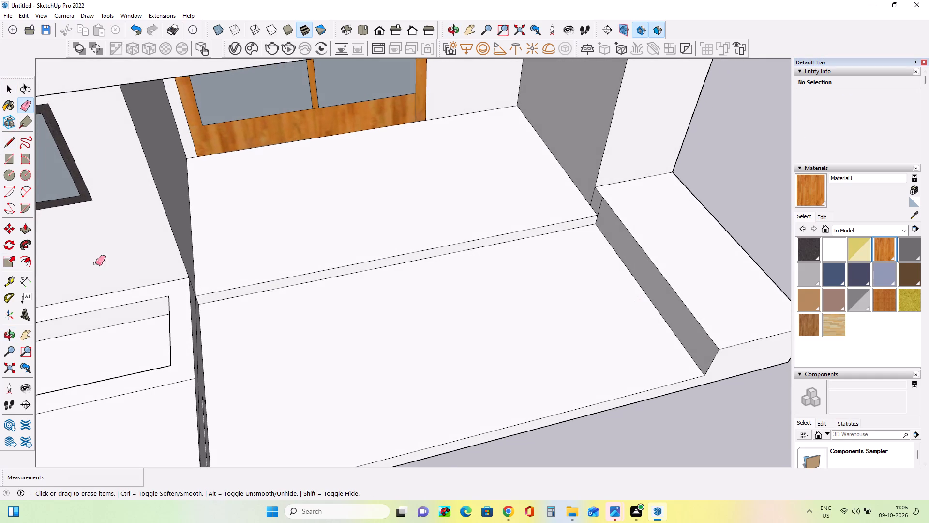
{"action": "left_click", "coordinate": [26, 108]}
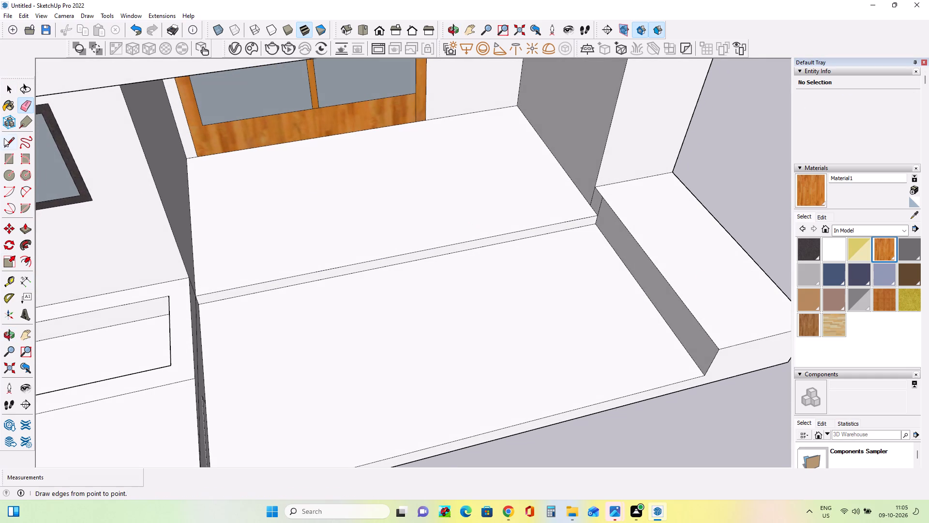
Draw a diagonal line about 4' 11 5/8" long on the curb's inner side, from the rear upper edge to the front bottom corner.
{"action": "left_click", "coordinate": [7, 140]}
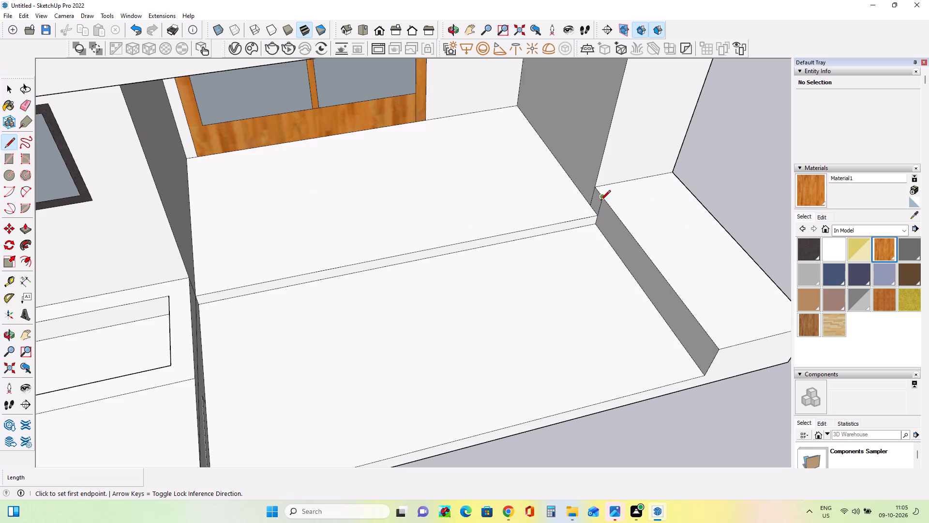
{"action": "left_click", "coordinate": [600, 201]}
{"action": "left_click", "coordinate": [704, 376]}
Extrude the curb side's lower triangular face about 10' 1/8" across to the planter to form a steeper sloped front floor.
{"action": "middle_click_drag", "start_coordinate": [766, 399], "coordinate": [735, 398]}
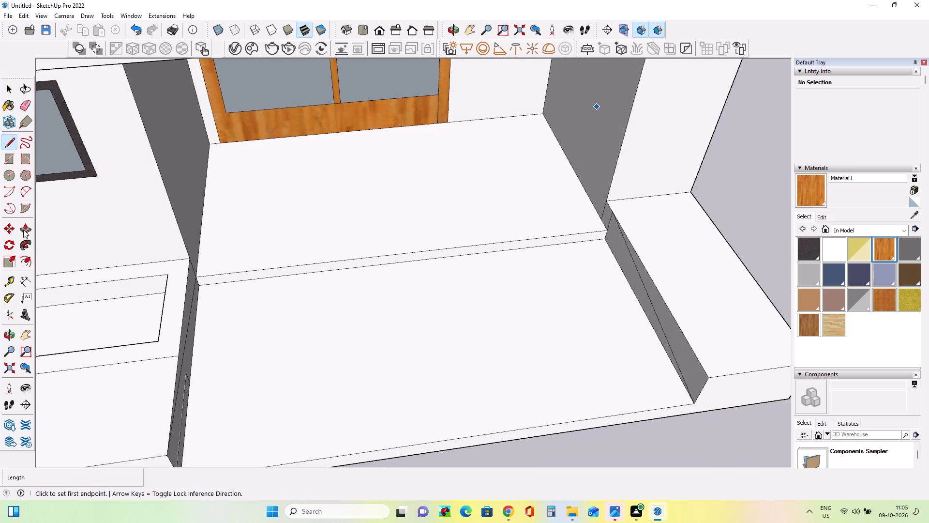
{"action": "left_click", "coordinate": [23, 230]}
{"action": "left_click", "coordinate": [645, 310]}
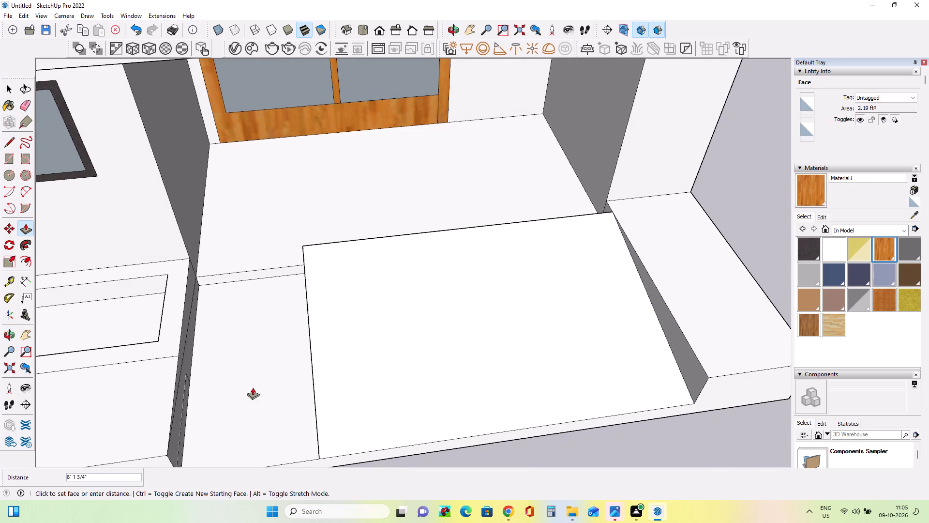
{"action": "left_click", "coordinate": [177, 409]}
Erase the two leftover diagonal edges on the planter's side face above the sloped floor.
{"action": "middle_click_drag", "start_coordinate": [567, 414], "coordinate": [571, 462]}
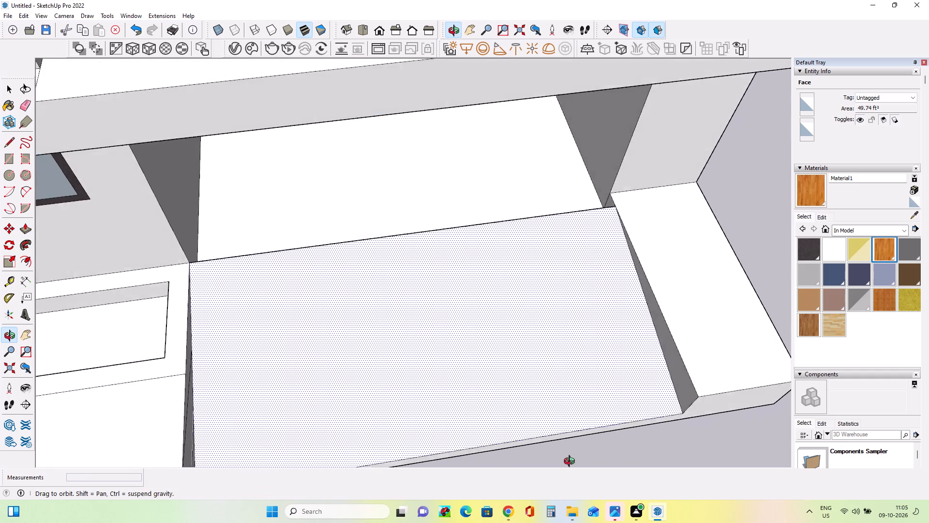
{"action": "middle_click_drag", "start_coordinate": [571, 462], "coordinate": [535, 350]}
{"action": "scroll", "coordinate": [576, 335], "scroll_direction": "down", "scroll_amount": 1}
{"action": "scroll", "coordinate": [126, 383], "scroll_direction": "up", "scroll_amount": 3}
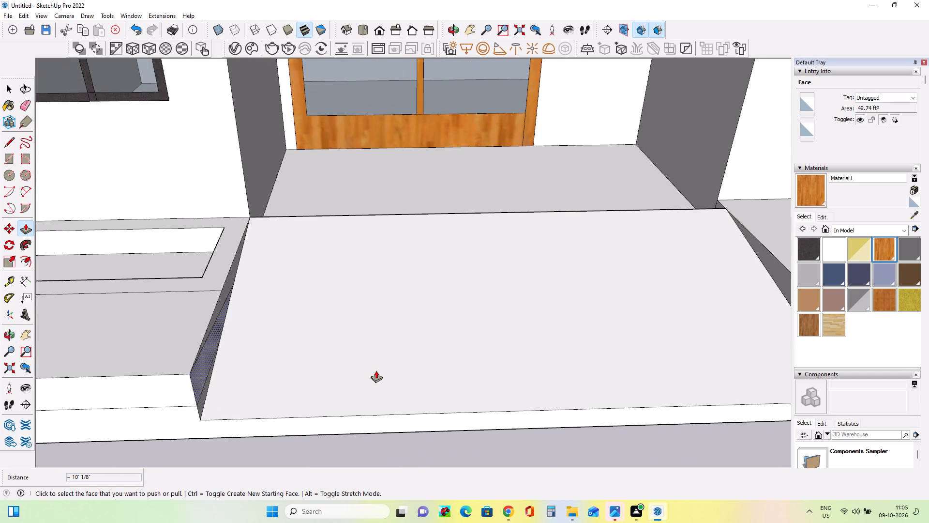
{"action": "middle_click_drag", "start_coordinate": [376, 370], "coordinate": [384, 393]}
{"action": "scroll", "coordinate": [841, 414], "scroll_direction": "down", "scroll_amount": 2}
{"action": "scroll", "coordinate": [642, 381], "scroll_direction": "down", "scroll_amount": 6}
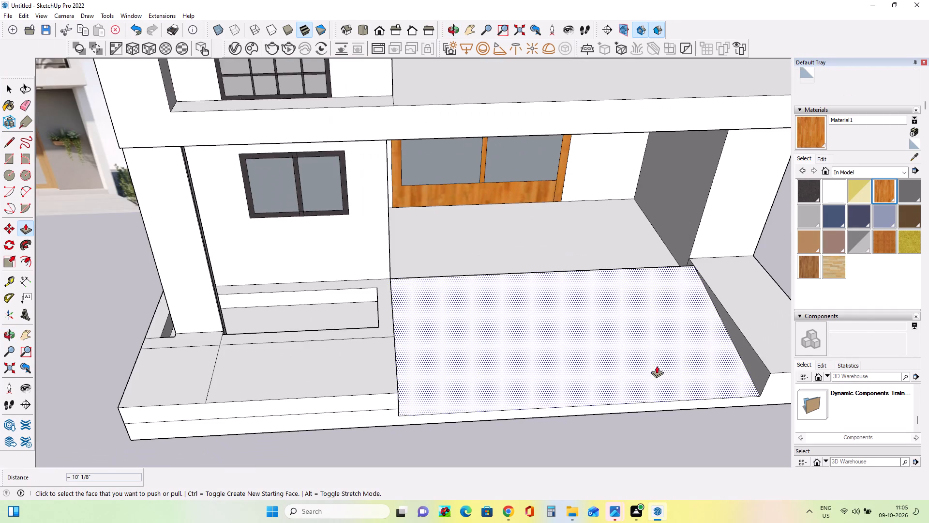
{"action": "scroll", "coordinate": [660, 367], "scroll_direction": "up", "scroll_amount": 3}
{"action": "middle_click_drag", "start_coordinate": [690, 365], "coordinate": [612, 386]}
{"action": "middle_click_drag", "start_coordinate": [528, 285], "coordinate": [364, 314]}
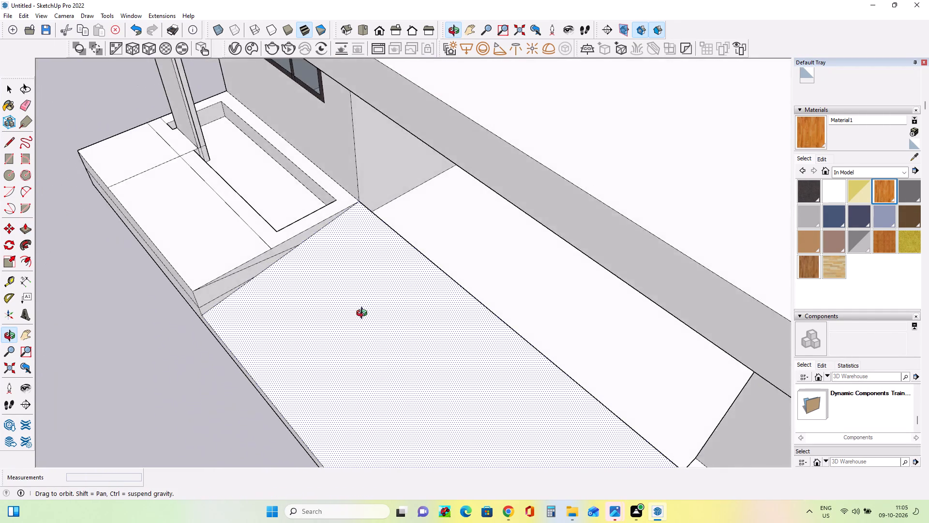
{"action": "middle_click_drag", "start_coordinate": [364, 314], "coordinate": [625, 332]}
{"action": "middle_click_drag", "start_coordinate": [653, 349], "coordinate": [359, 301]}
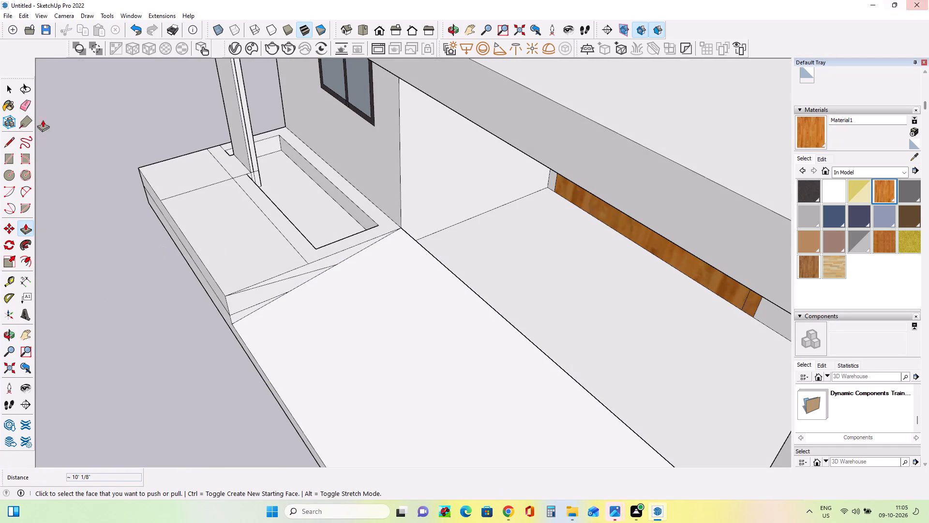
{"action": "left_click", "coordinate": [20, 99]}
{"action": "scroll", "coordinate": [256, 311], "scroll_direction": "up", "scroll_amount": 3}
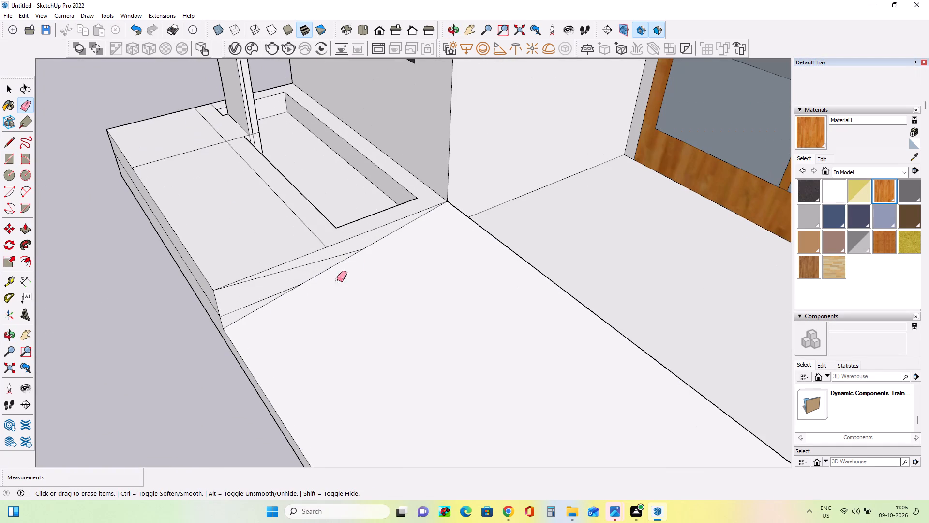
{"action": "left_click", "coordinate": [340, 257]}
{"action": "left_click", "coordinate": [278, 293]}
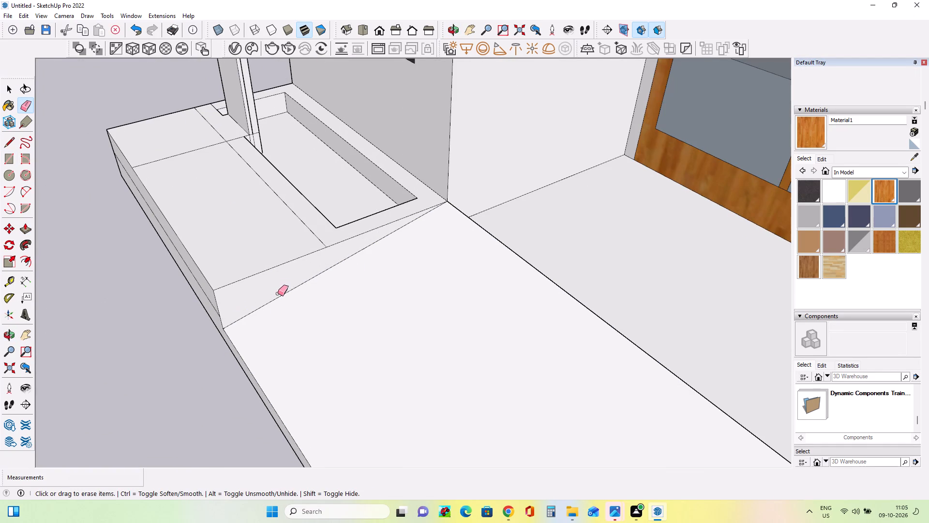
Raise the rear porch floor 7 5/16" to meet the top edge of the sloped front floor.
{"action": "scroll", "coordinate": [274, 338], "scroll_direction": "down", "scroll_amount": 8}
{"action": "middle_click_drag", "start_coordinate": [287, 351], "coordinate": [487, 366]}
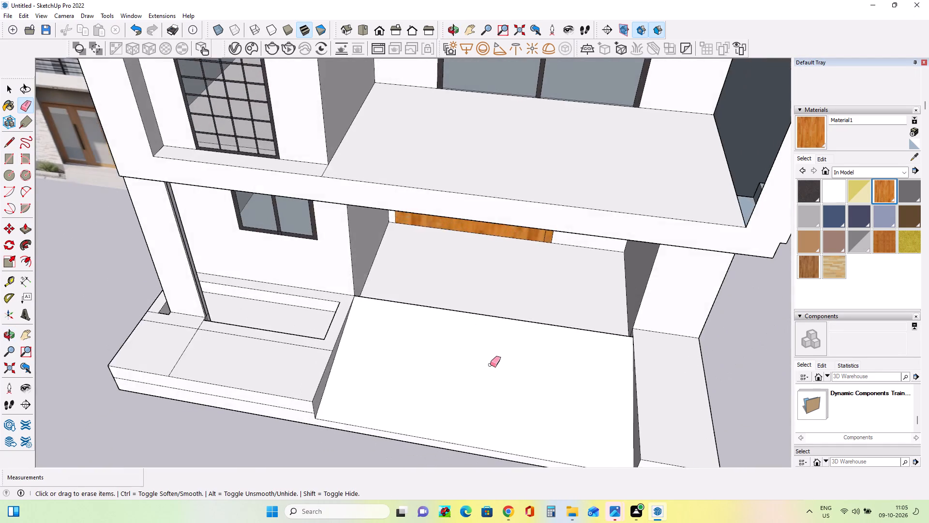
{"action": "scroll", "coordinate": [491, 365], "scroll_direction": "down", "scroll_amount": 5}
{"action": "middle_click_drag", "start_coordinate": [509, 380], "coordinate": [569, 398]}
{"action": "scroll", "coordinate": [569, 390], "scroll_direction": "down", "scroll_amount": 1}
{"action": "scroll", "coordinate": [512, 293], "scroll_direction": "up", "scroll_amount": 4}
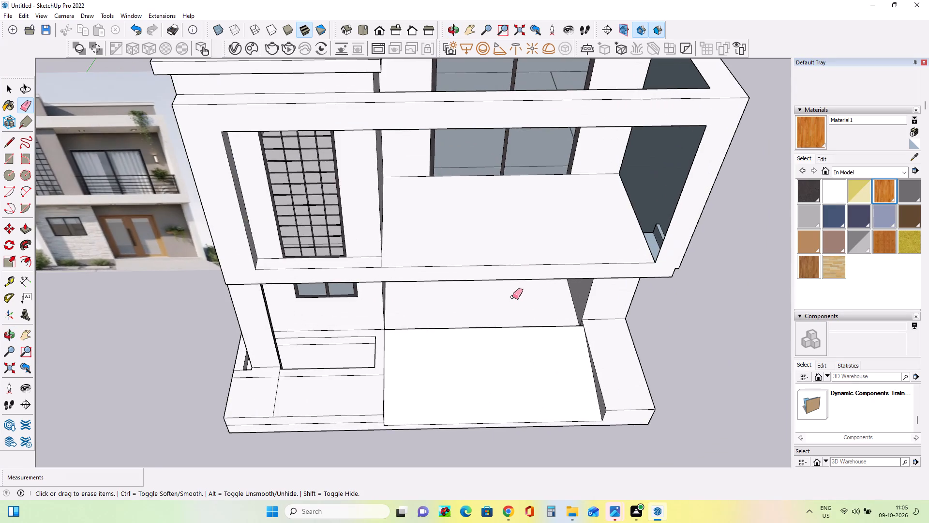
{"action": "middle_click_drag", "start_coordinate": [527, 359], "coordinate": [533, 267]}
{"action": "scroll", "coordinate": [452, 378], "scroll_direction": "up", "scroll_amount": 3}
{"action": "middle_click_drag", "start_coordinate": [452, 378], "coordinate": [450, 372]}
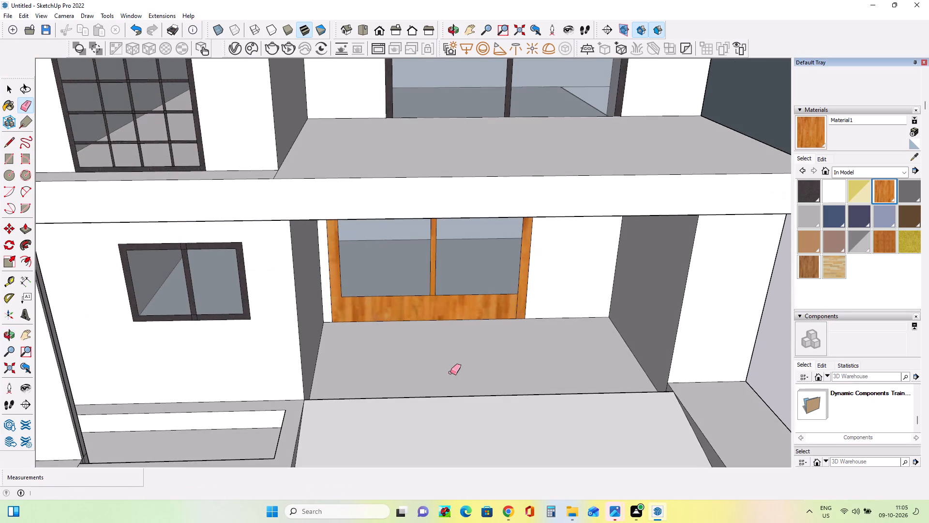
{"action": "middle_click_drag", "start_coordinate": [454, 397], "coordinate": [447, 398]}
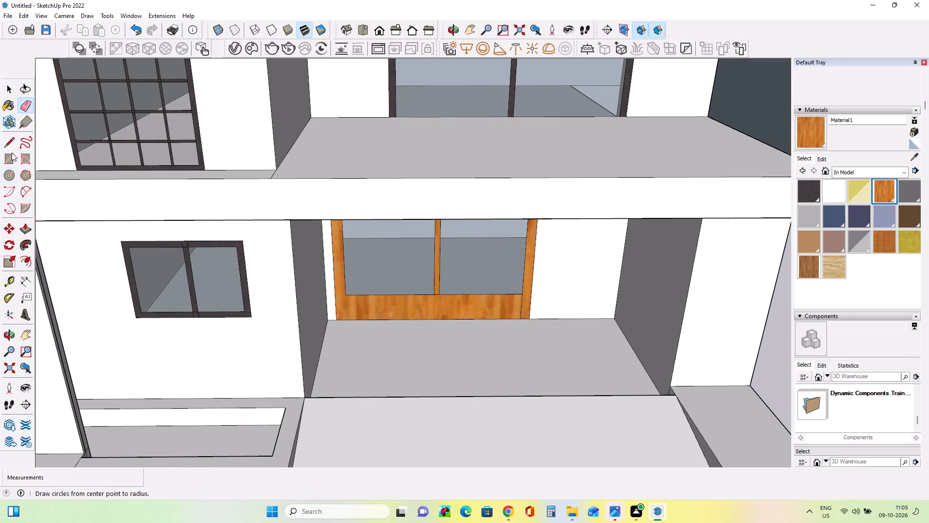
{"action": "left_click", "coordinate": [8, 159]}
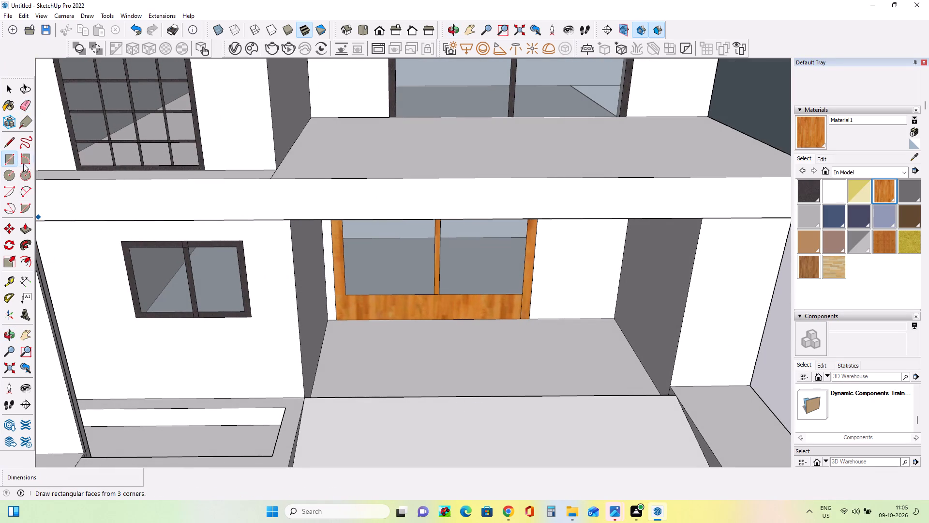
{"action": "left_click", "coordinate": [22, 229]}
{"action": "left_click", "coordinate": [376, 371]}
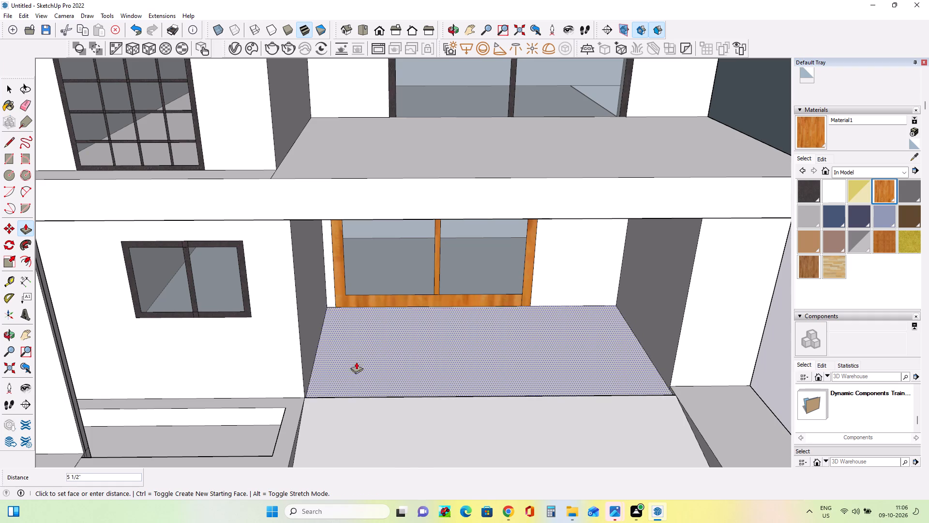
{"action": "left_click", "coordinate": [306, 393]}
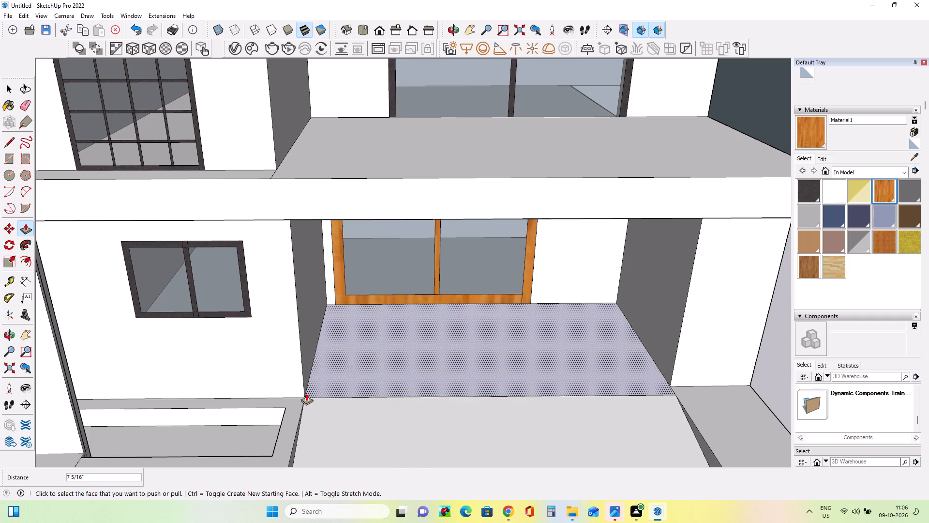
Divide the raised rear porch floor into five strips with four rectangles about 10' 1/8" wide, the front one about 4 15/16" deep.
{"action": "scroll", "coordinate": [354, 415], "scroll_direction": "up", "scroll_amount": 3}
{"action": "middle_click_drag", "start_coordinate": [396, 405], "coordinate": [403, 435]}
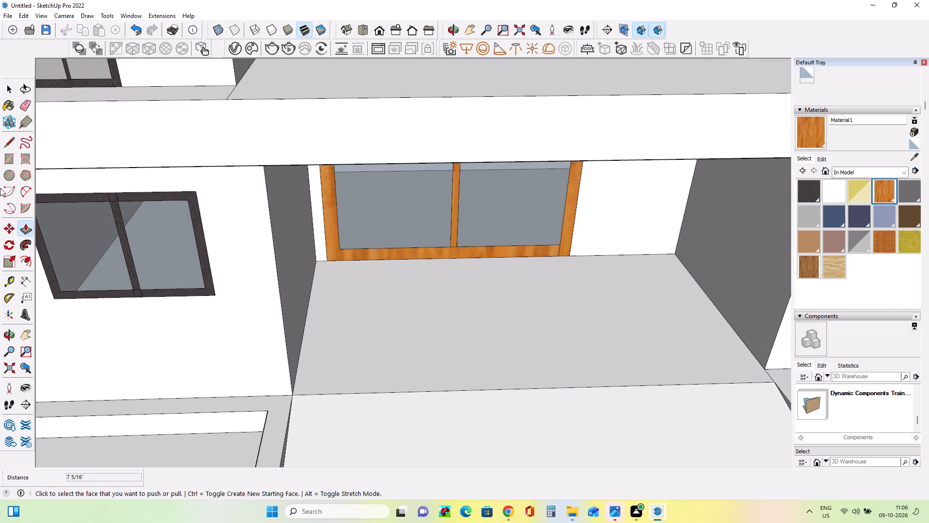
{"action": "left_click", "coordinate": [7, 164]}
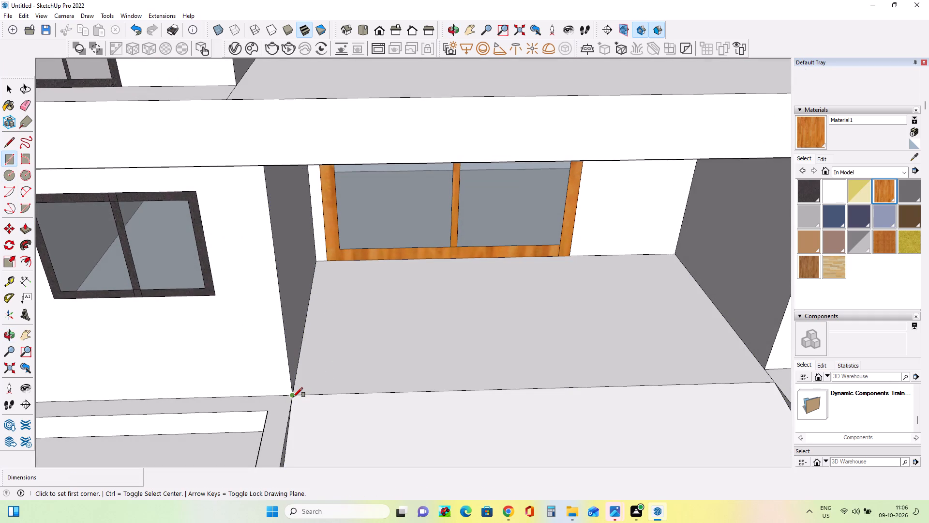
{"action": "left_click", "coordinate": [293, 398]}
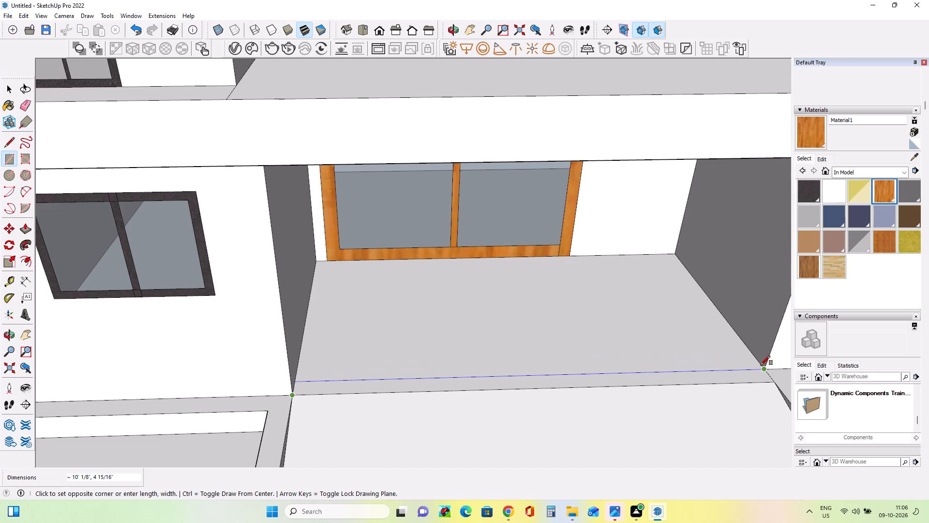
{"action": "left_click", "coordinate": [761, 365]}
{"action": "left_click", "coordinate": [298, 379]}
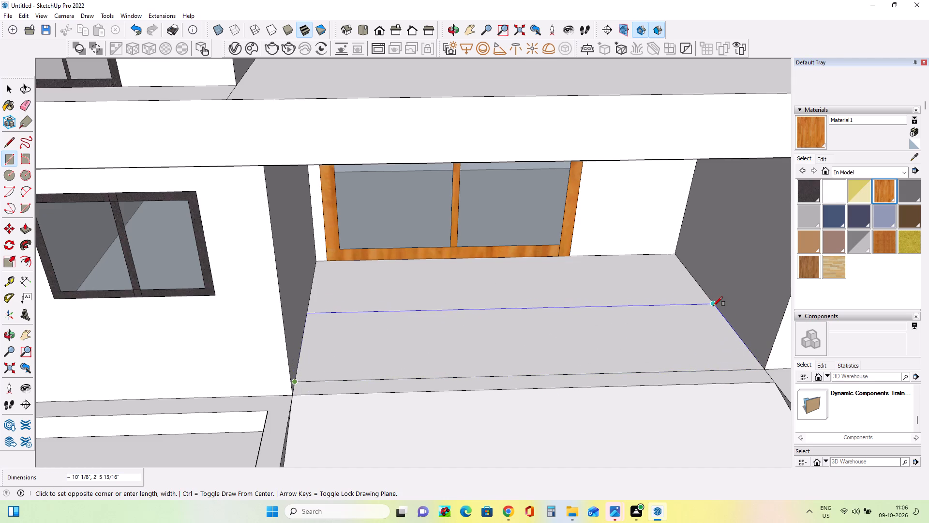
{"action": "left_click", "coordinate": [741, 341]}
{"action": "middle_click_drag", "start_coordinate": [496, 372], "coordinate": [519, 412]}
{"action": "left_click", "coordinate": [305, 349]}
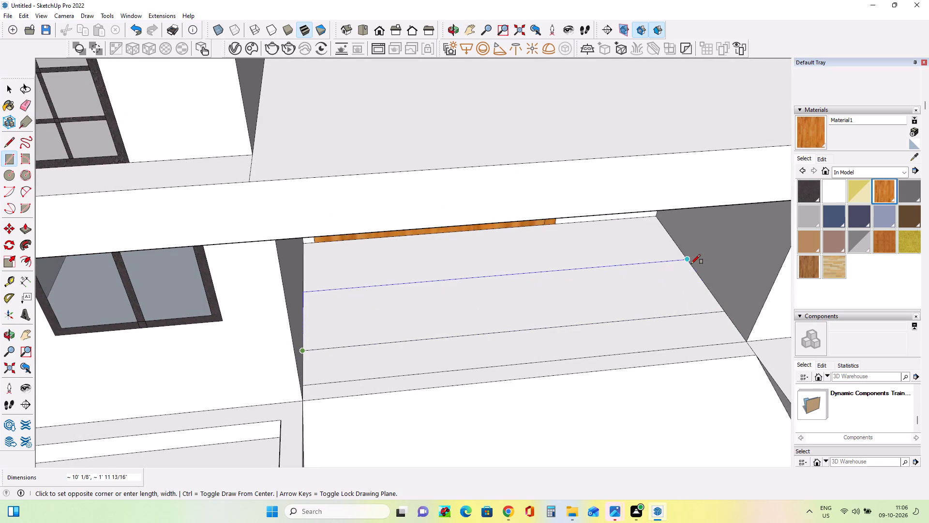
{"action": "left_click", "coordinate": [698, 278]}
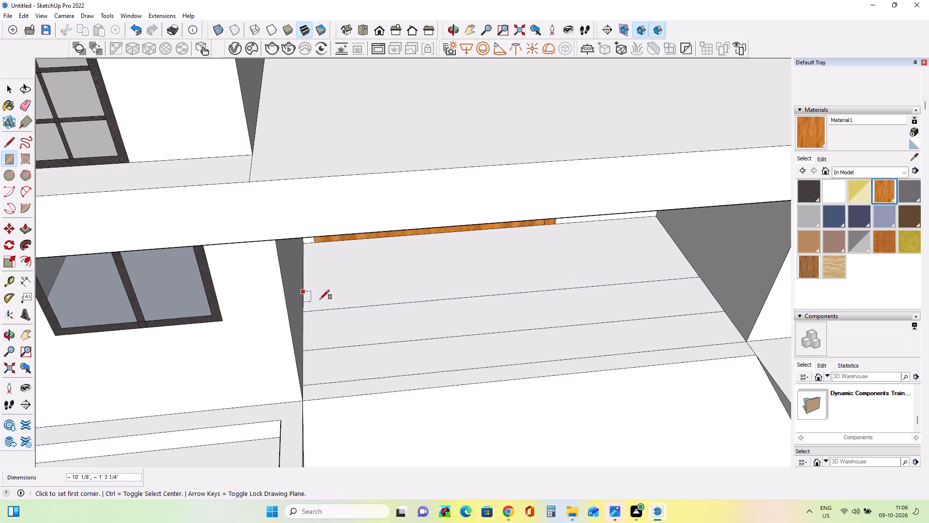
{"action": "left_click", "coordinate": [302, 312]}
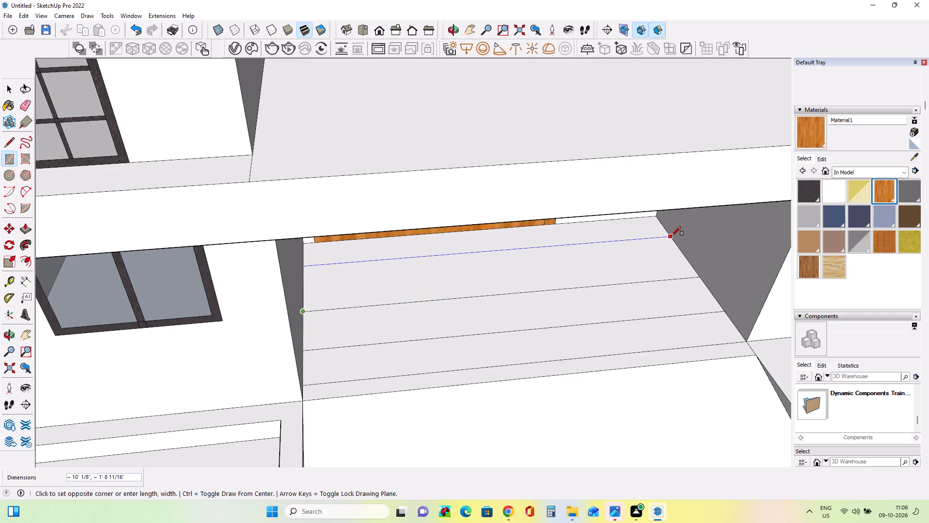
{"action": "left_click", "coordinate": [671, 236]}
Form porch steps from the floor strips: raise the two rear strips slightly, lower the third 3 3/16" and the fourth 4 5/16".
{"action": "middle_click_drag", "start_coordinate": [506, 334], "coordinate": [500, 308]}
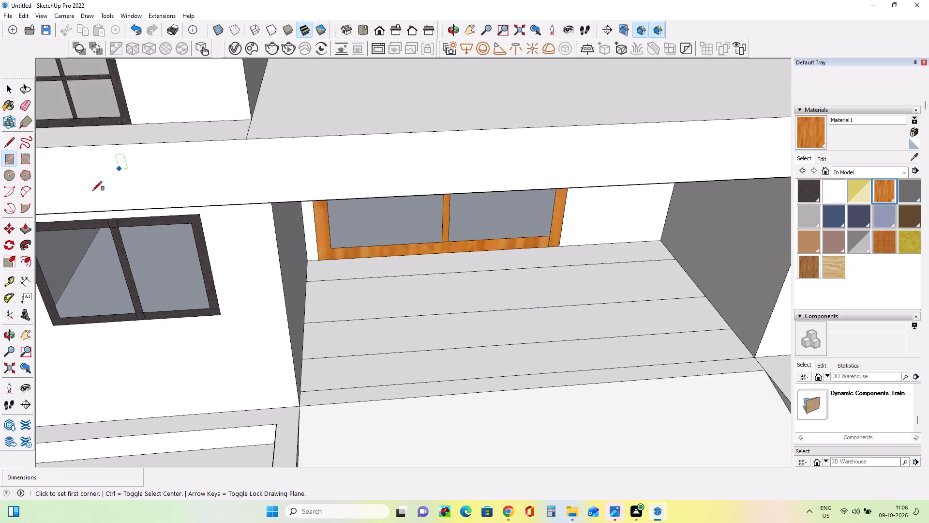
{"action": "left_click", "coordinate": [25, 227]}
{"action": "left_click", "coordinate": [409, 389]}
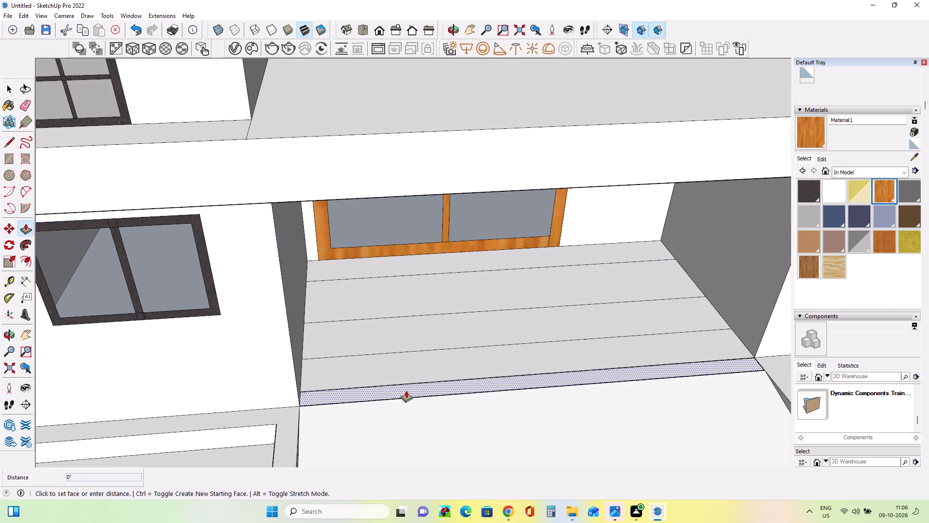
{"action": "left_click", "coordinate": [329, 400]}
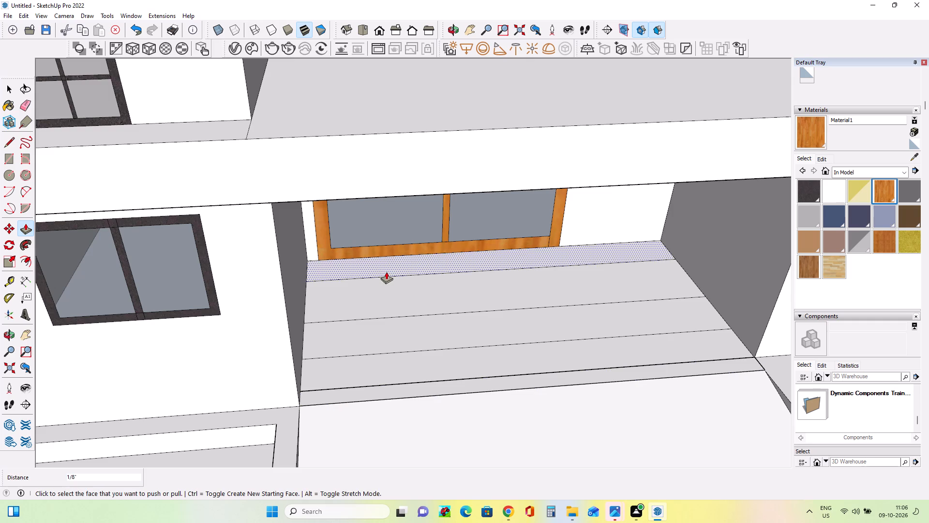
{"action": "left_click", "coordinate": [385, 270]}
{"action": "left_click", "coordinate": [389, 262]}
{"action": "left_click", "coordinate": [395, 303]}
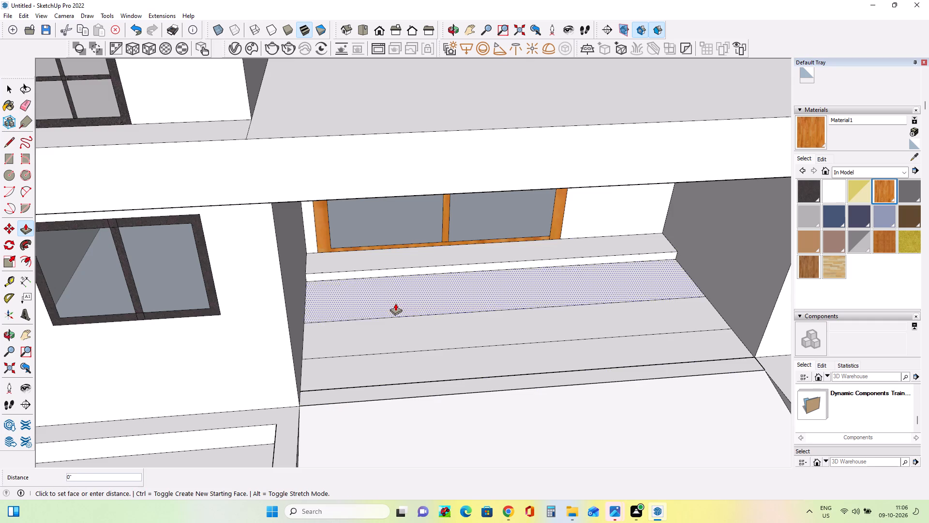
{"action": "left_click", "coordinate": [397, 301]}
{"action": "left_click", "coordinate": [411, 327]}
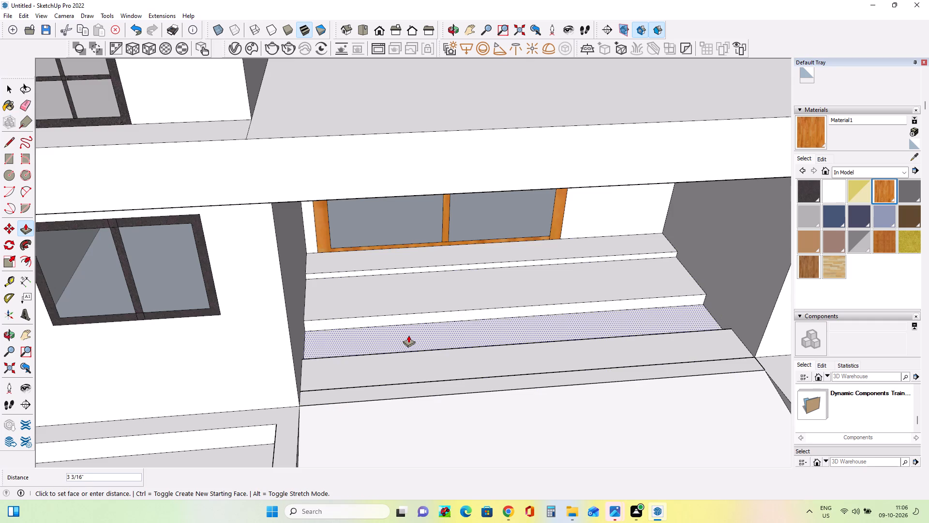
{"action": "left_click", "coordinate": [408, 335]}
{"action": "left_click", "coordinate": [413, 363]}
{"action": "left_click", "coordinate": [407, 375]}
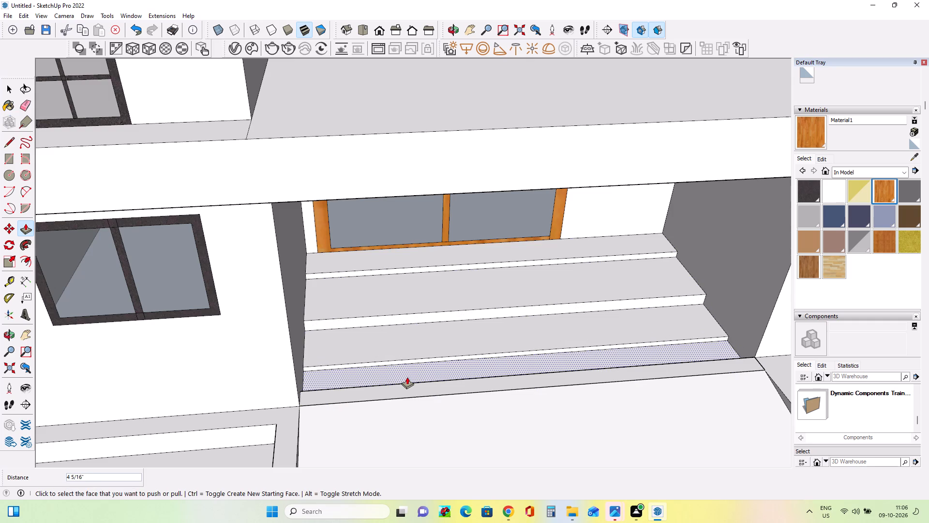
Lower the narrow front strip 4 7/16" to the fourth strip's level and adjust the sloped front floor's face to meet it.
{"action": "middle_click_drag", "start_coordinate": [376, 382], "coordinate": [524, 377]}
{"action": "middle_click_drag", "start_coordinate": [553, 367], "coordinate": [563, 363]}
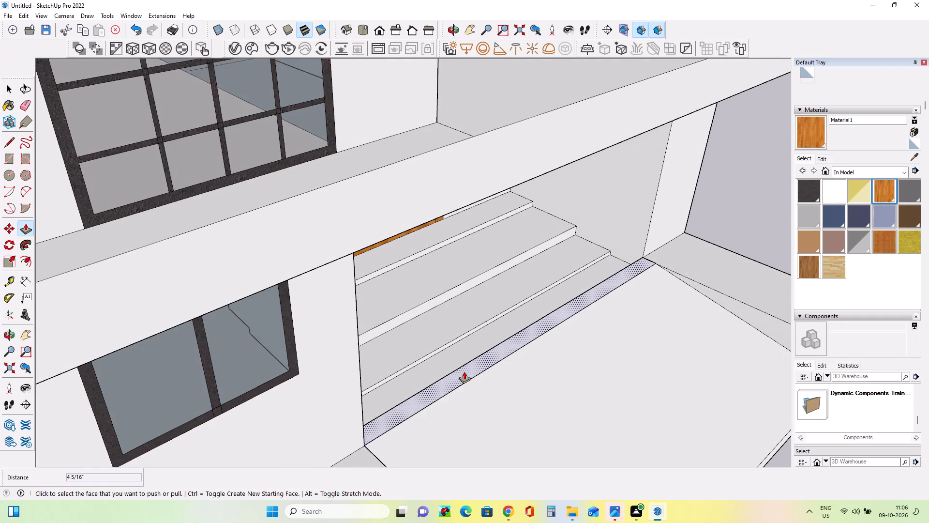
{"action": "left_click", "coordinate": [464, 371]}
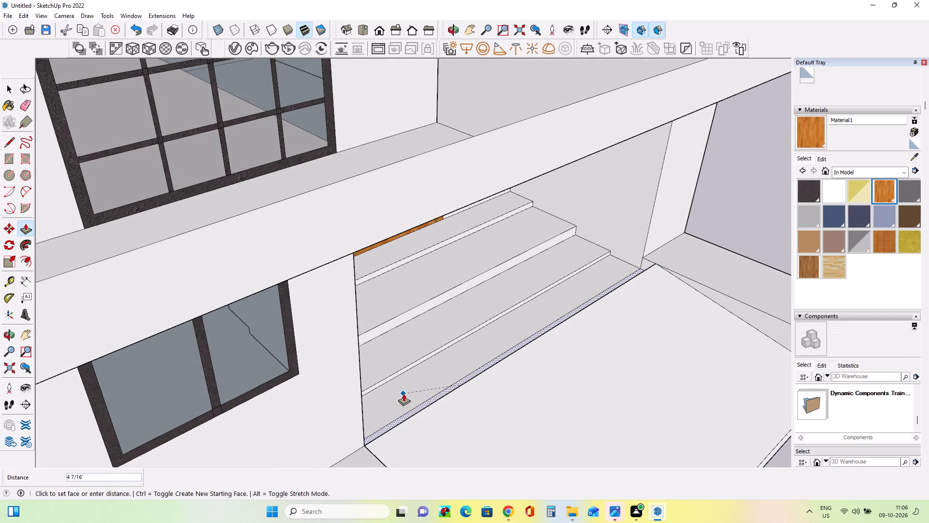
{"action": "left_click", "coordinate": [404, 394]}
{"action": "scroll", "coordinate": [498, 399], "scroll_direction": "up", "scroll_amount": 1}
{"action": "middle_click_drag", "start_coordinate": [488, 399], "coordinate": [368, 385]}
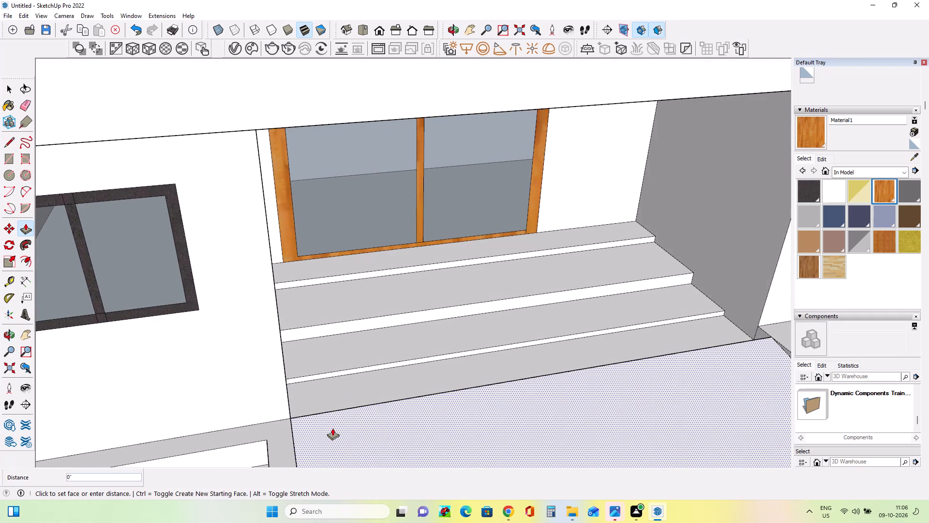
{"action": "left_click", "coordinate": [332, 428]}
{"action": "left_click", "coordinate": [340, 421]}
Raise the top porch step slightly and lower the second step 1 11/16" to even out the risers.
{"action": "middle_click_drag", "start_coordinate": [366, 385], "coordinate": [355, 394]}
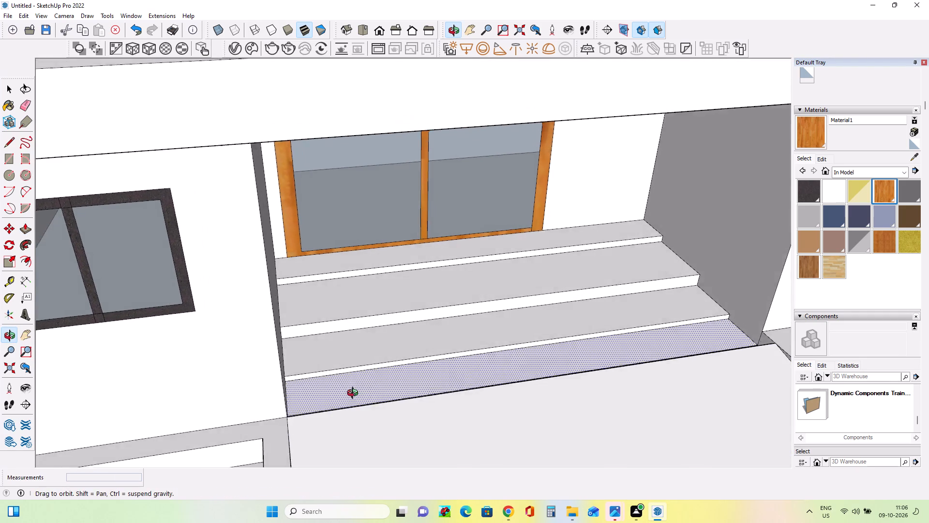
{"action": "middle_click_drag", "start_coordinate": [355, 394], "coordinate": [332, 407]}
{"action": "scroll", "coordinate": [500, 365], "scroll_direction": "up", "scroll_amount": 3}
{"action": "left_click", "coordinate": [482, 204]}
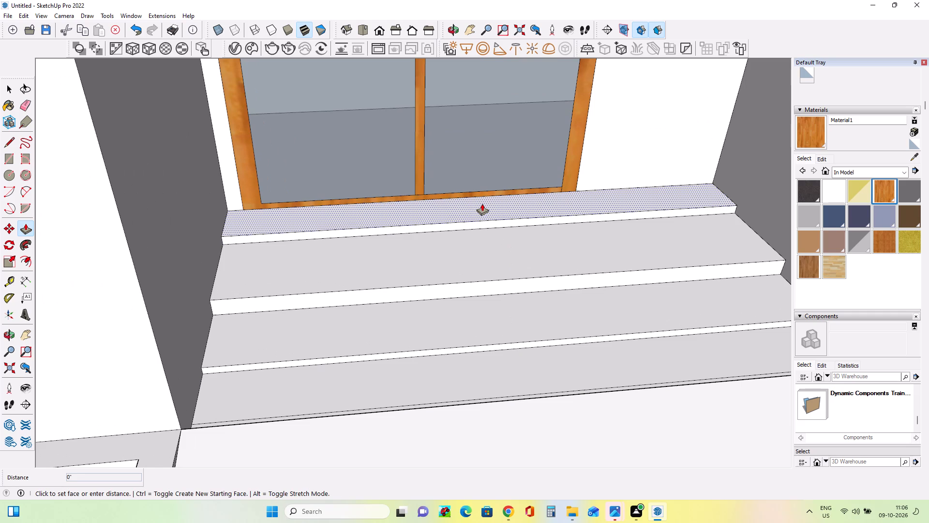
{"action": "left_click", "coordinate": [483, 202]}
{"action": "left_click", "coordinate": [474, 277]}
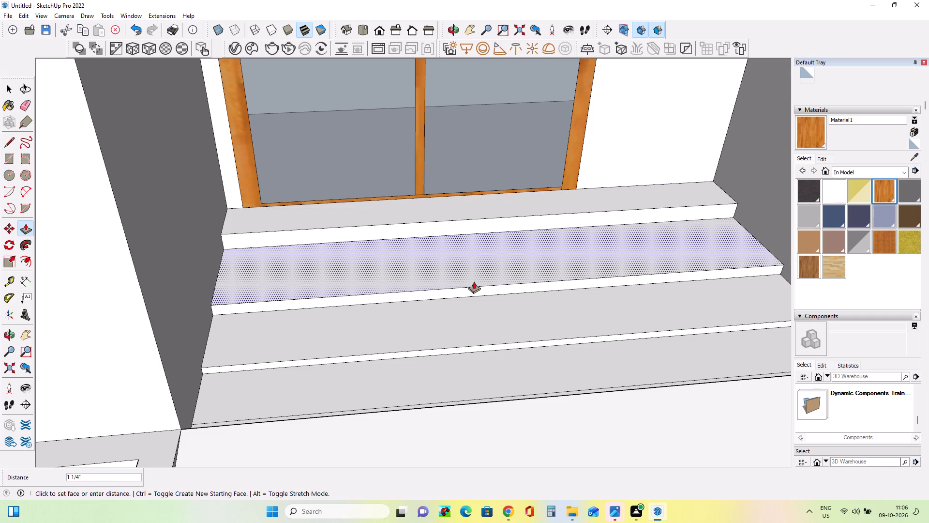
{"action": "left_click", "coordinate": [474, 281]}
Pull the top porch step's riser forward to deepen its tread, and lower that tread 1 3/4".
{"action": "left_click", "coordinate": [482, 220]}
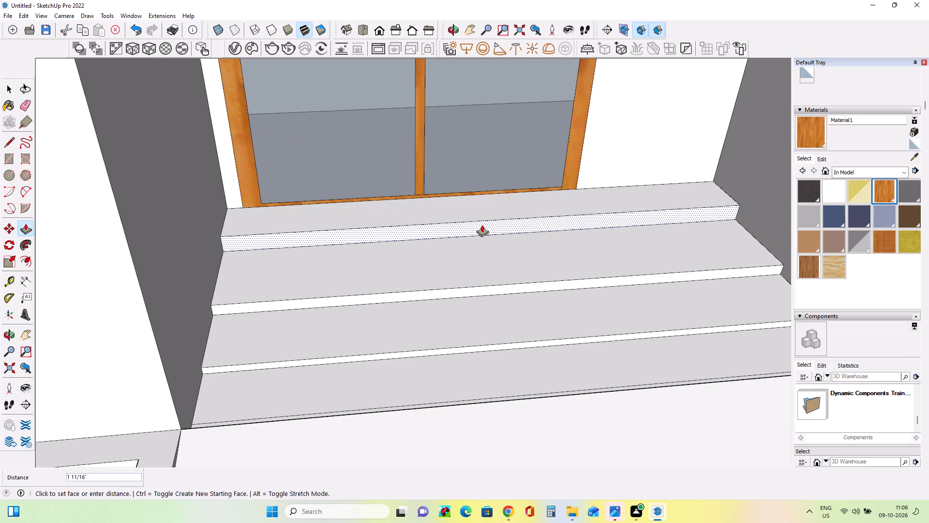
{"action": "left_click", "coordinate": [478, 240]}
{"action": "key", "text": "Escape"}
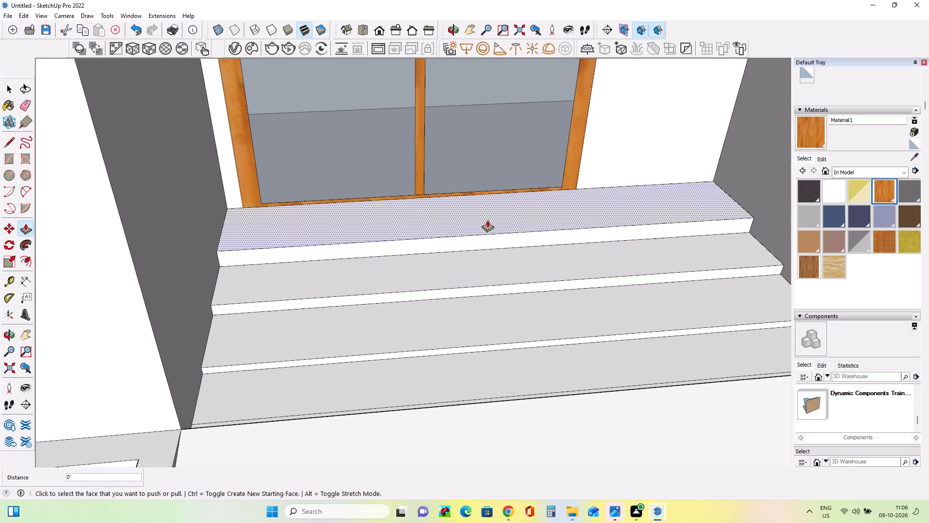
{"action": "left_click", "coordinate": [488, 215]}
{"action": "left_click", "coordinate": [490, 222]}
Hollow out a planter bed in the top of the curb beside the sloped floor, offset inward about 4 1/2" and recessed 7 1/8".
{"action": "middle_click_drag", "start_coordinate": [536, 296], "coordinate": [531, 262]}
{"action": "scroll", "coordinate": [469, 296], "scroll_direction": "down", "scroll_amount": 14}
{"action": "middle_click_drag", "start_coordinate": [517, 362], "coordinate": [504, 363]}
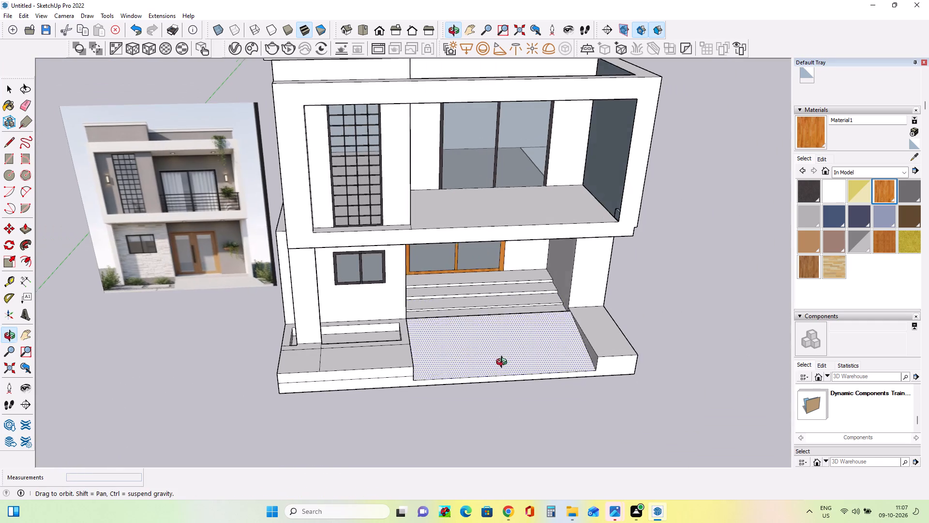
{"action": "middle_click_drag", "start_coordinate": [504, 363], "coordinate": [450, 366]}
{"action": "scroll", "coordinate": [420, 344], "scroll_direction": "up", "scroll_amount": 3}
{"action": "middle_click_drag", "start_coordinate": [423, 341], "coordinate": [456, 347]}
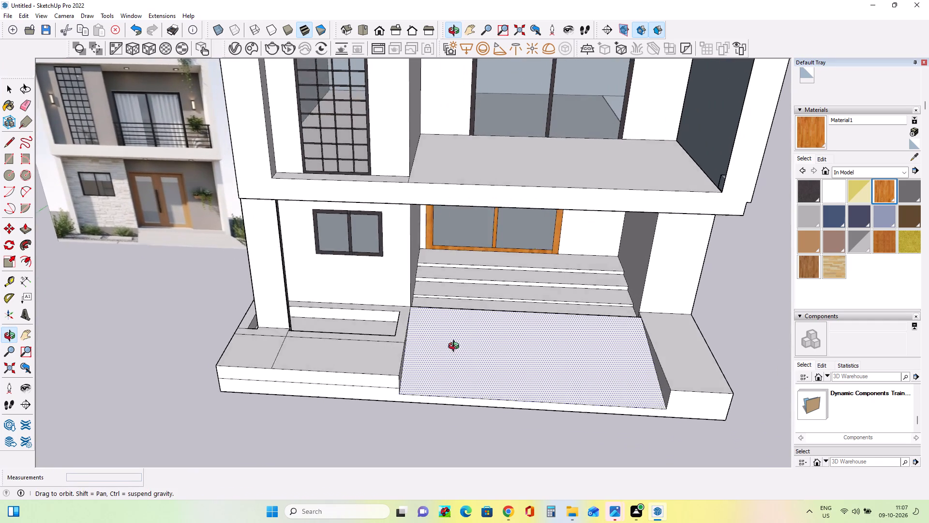
{"action": "middle_click_drag", "start_coordinate": [456, 347], "coordinate": [456, 347]}
{"action": "scroll", "coordinate": [452, 324], "scroll_direction": "down", "scroll_amount": 2}
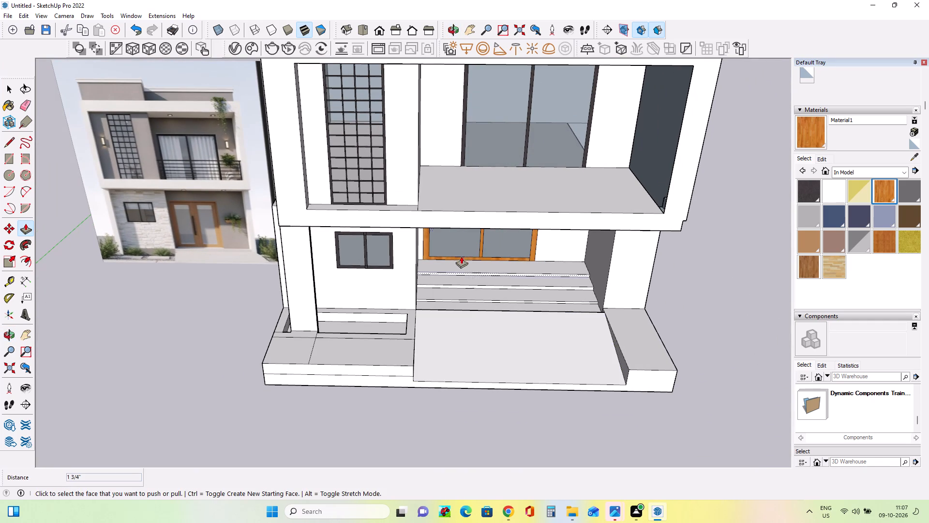
{"action": "middle_click_drag", "start_coordinate": [597, 380], "coordinate": [599, 386]}
{"action": "left_click", "coordinate": [23, 262]}
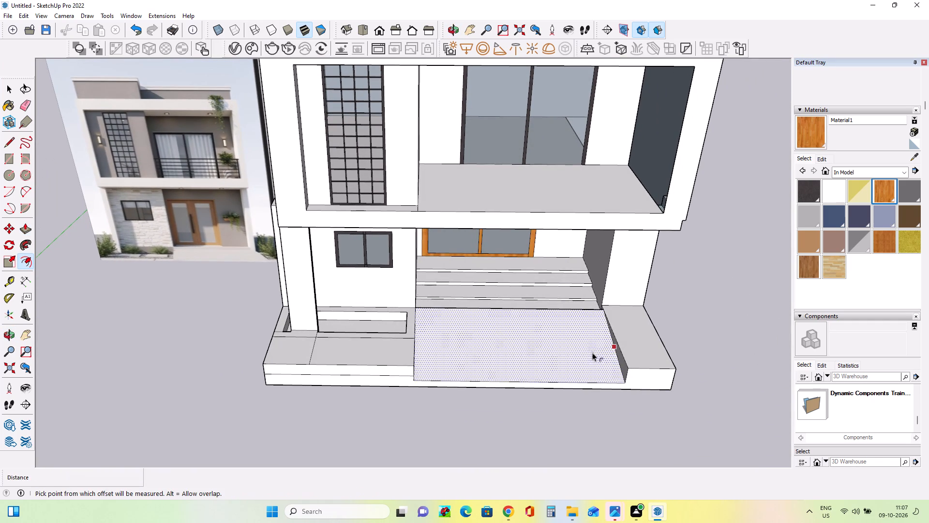
{"action": "left_click", "coordinate": [637, 343]}
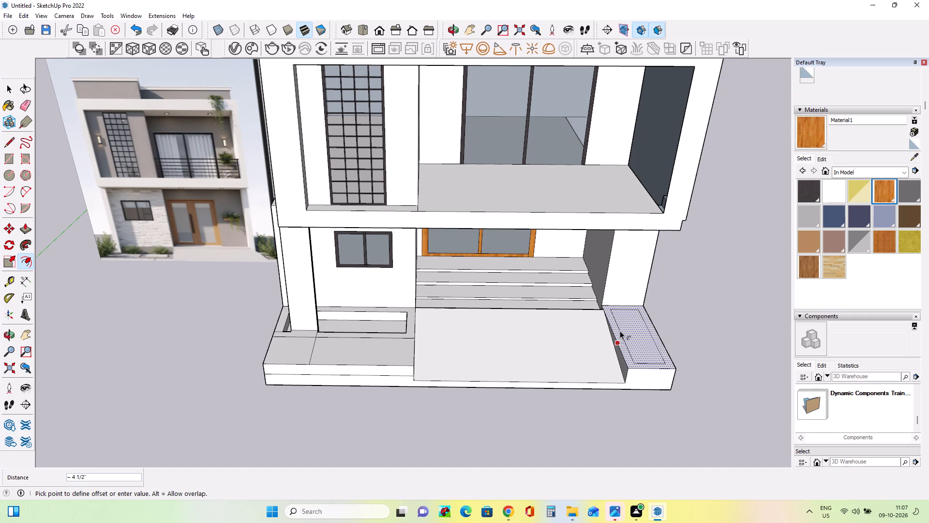
{"action": "left_click", "coordinate": [618, 332]}
{"action": "left_click", "coordinate": [22, 226]}
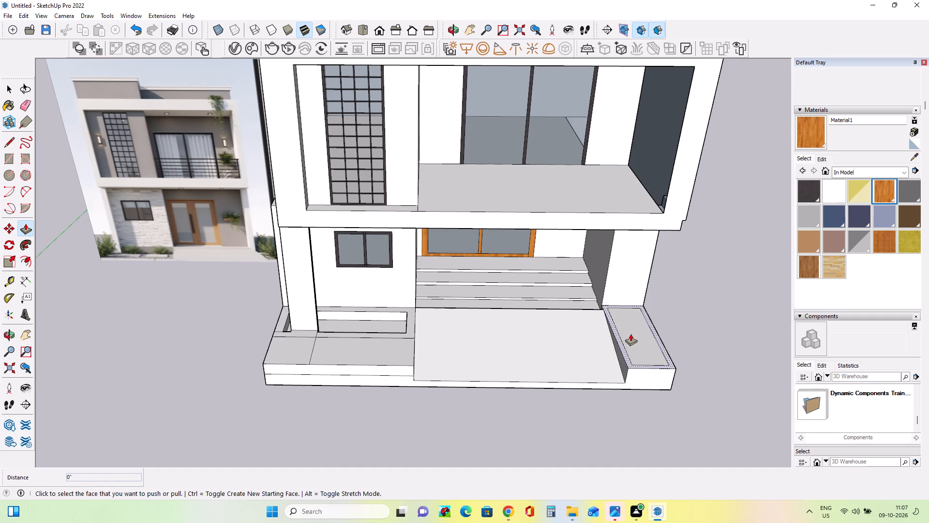
{"action": "left_click", "coordinate": [637, 337]}
{"action": "left_click", "coordinate": [638, 347]}
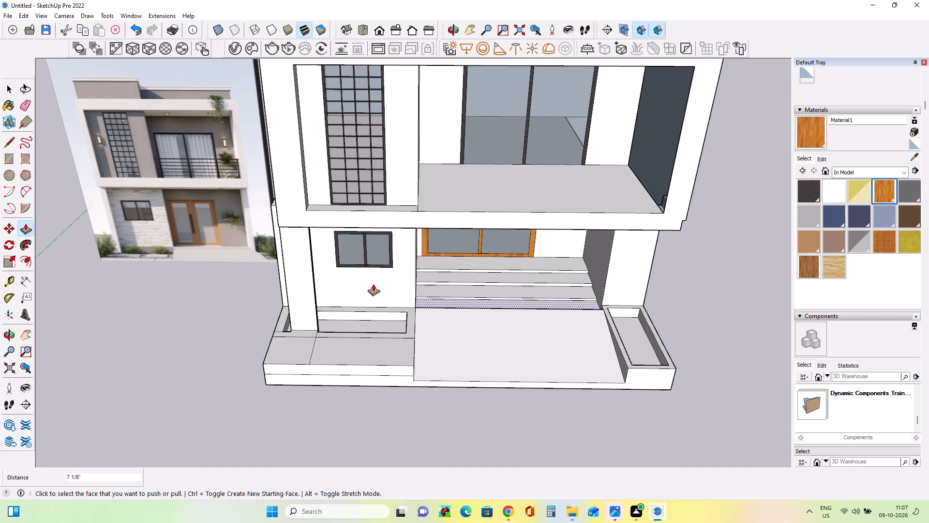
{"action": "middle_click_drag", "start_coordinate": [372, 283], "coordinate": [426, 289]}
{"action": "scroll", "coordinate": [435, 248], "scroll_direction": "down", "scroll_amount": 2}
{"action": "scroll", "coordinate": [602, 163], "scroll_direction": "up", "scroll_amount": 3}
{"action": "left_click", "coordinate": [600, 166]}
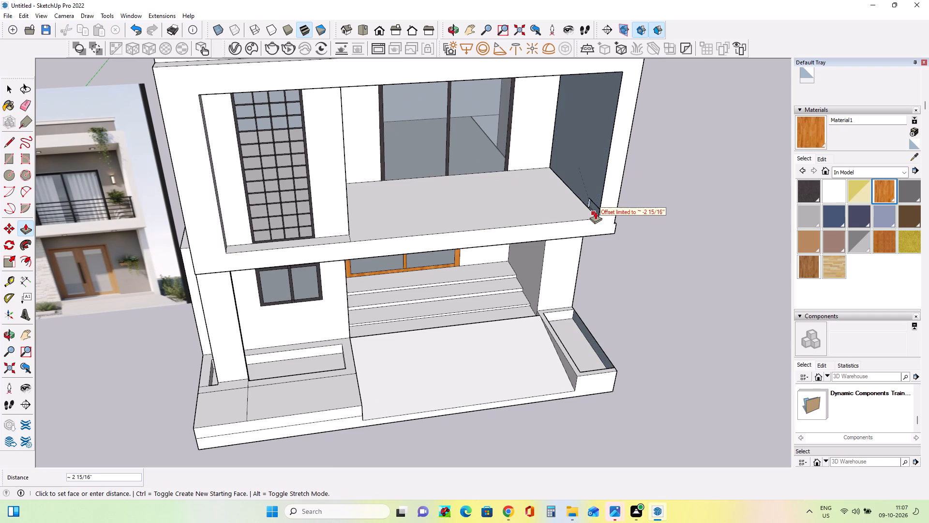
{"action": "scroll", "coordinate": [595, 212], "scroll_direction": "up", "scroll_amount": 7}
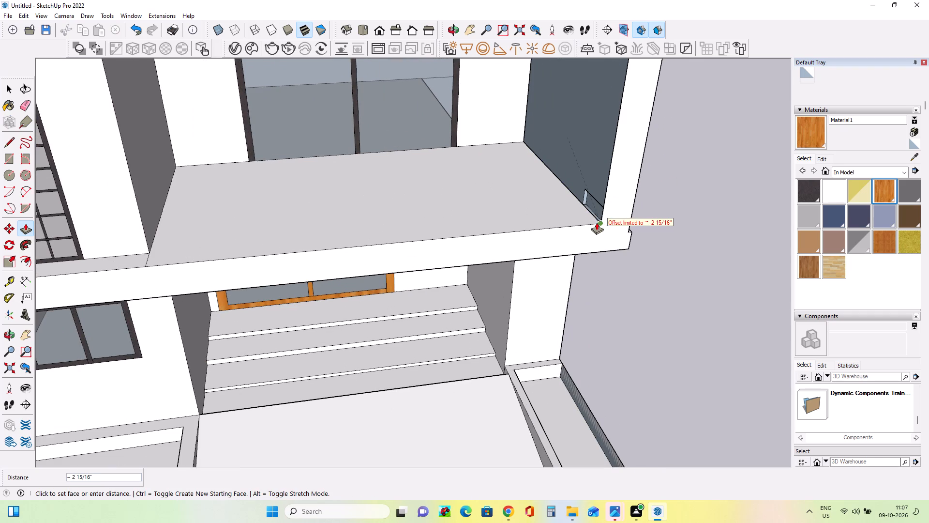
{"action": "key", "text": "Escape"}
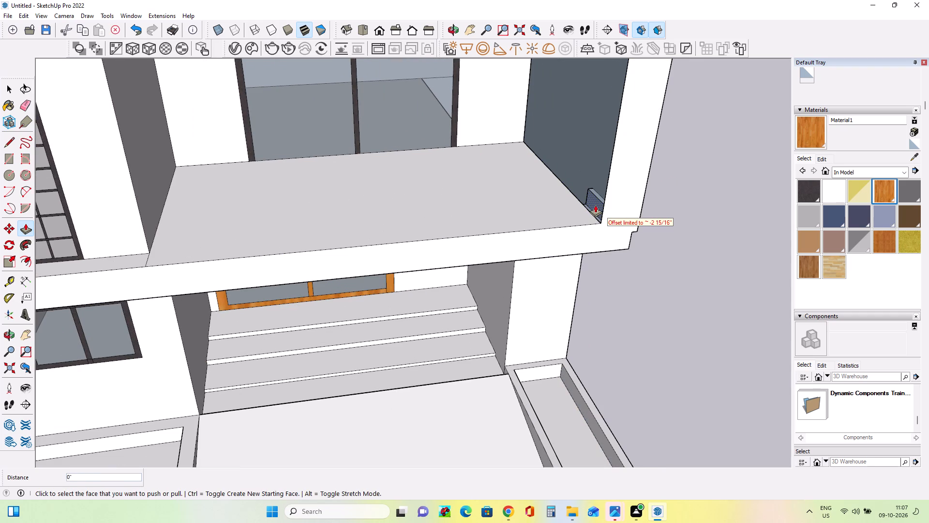
Push the small rectangular face at the front foot of the balcony's side wall by 1 3/4".
{"action": "left_click", "coordinate": [595, 205]}
{"action": "left_click", "coordinate": [599, 183]}
{"action": "scroll", "coordinate": [594, 202], "scroll_direction": "up", "scroll_amount": 3}
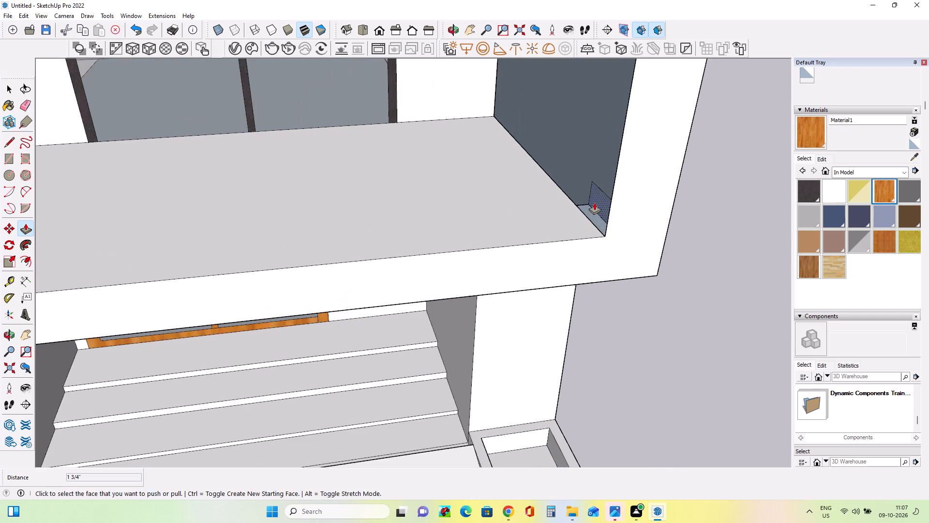
{"action": "scroll", "coordinate": [594, 202], "scroll_direction": "up", "scroll_amount": 4}
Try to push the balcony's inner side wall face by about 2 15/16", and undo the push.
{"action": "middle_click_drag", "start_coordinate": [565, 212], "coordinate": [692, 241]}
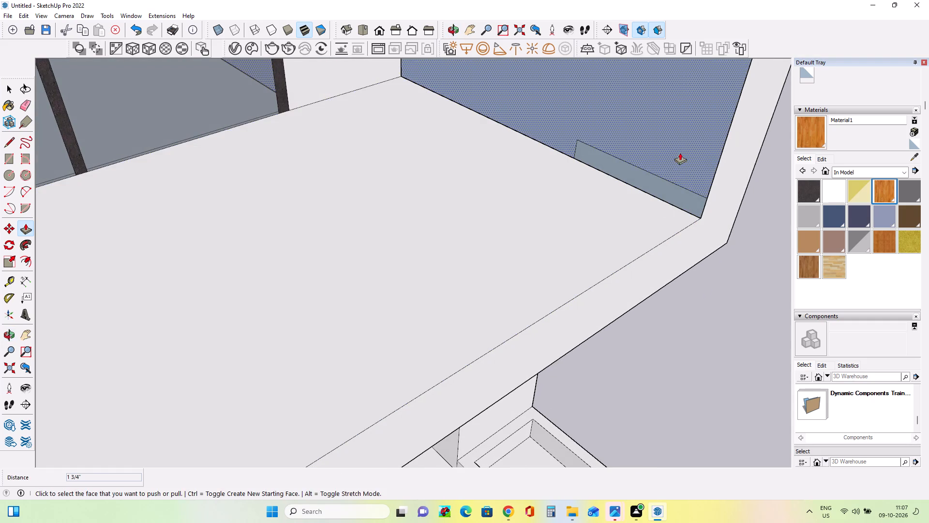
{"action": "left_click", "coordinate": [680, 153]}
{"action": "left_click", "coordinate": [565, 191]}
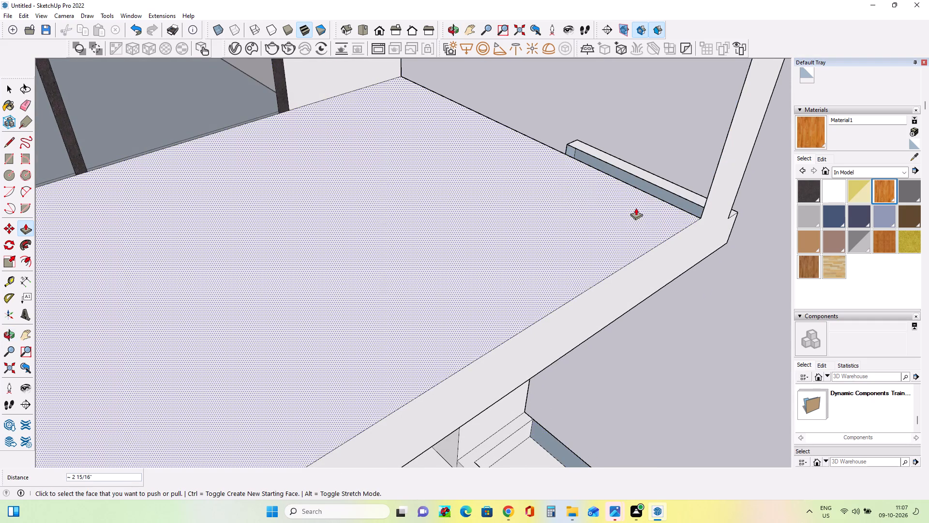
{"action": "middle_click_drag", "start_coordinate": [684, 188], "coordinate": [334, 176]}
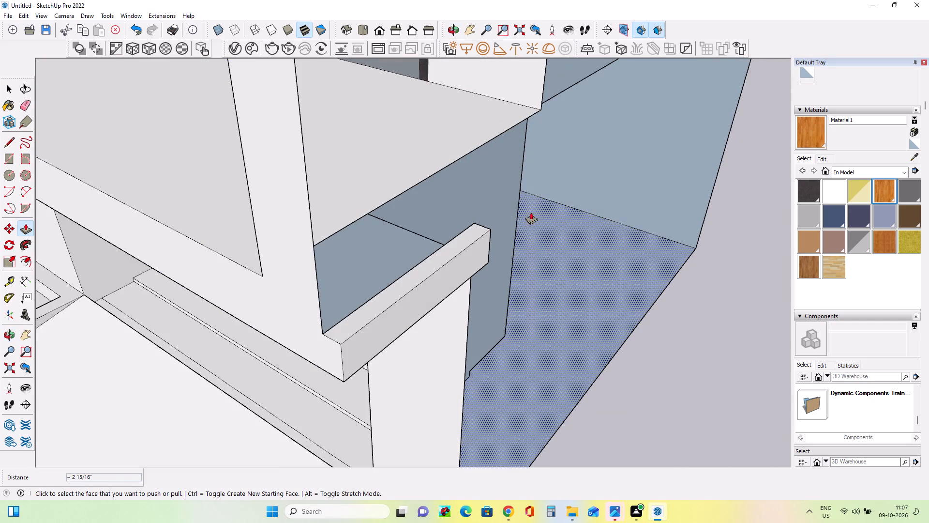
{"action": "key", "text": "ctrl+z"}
Examine the notch in the balcony's side wall and compare the house front with the reference image.
{"action": "middle_click_drag", "start_coordinate": [435, 257], "coordinate": [828, 185]}
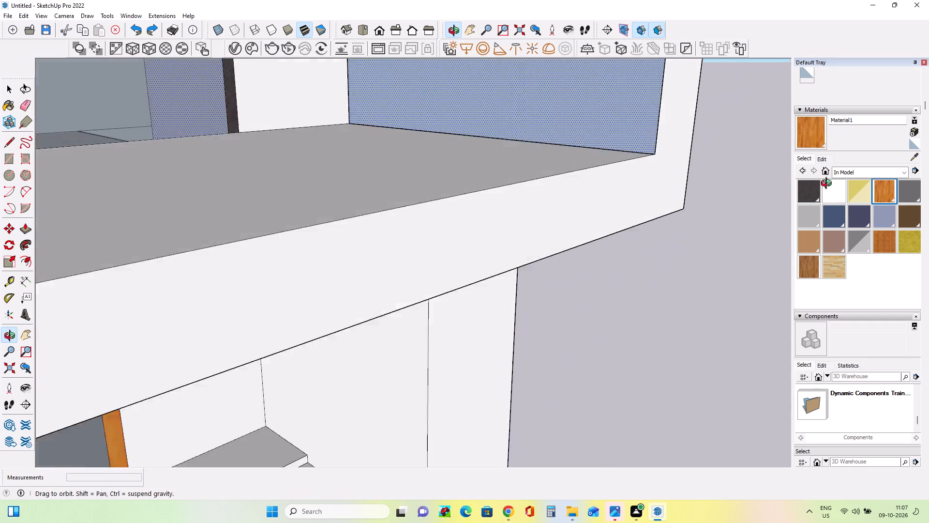
{"action": "middle_click_drag", "start_coordinate": [828, 185], "coordinate": [652, 278]}
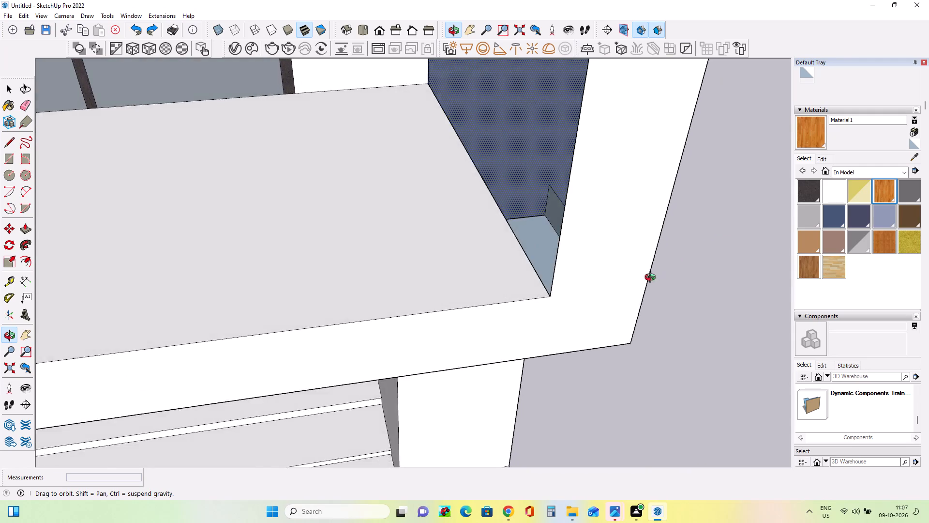
{"action": "middle_click_drag", "start_coordinate": [652, 278], "coordinate": [623, 240]}
{"action": "scroll", "coordinate": [623, 240], "scroll_direction": "down", "scroll_amount": 10}
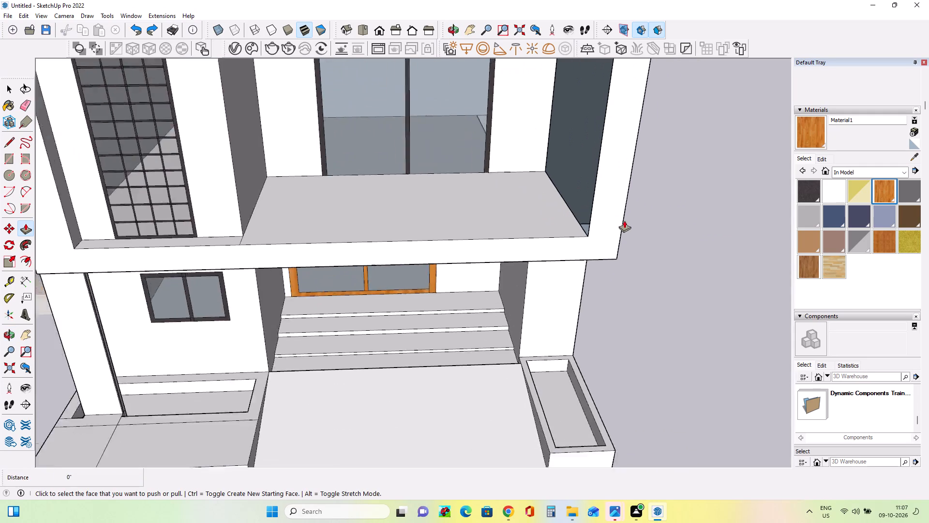
{"action": "scroll", "coordinate": [624, 220], "scroll_direction": "down", "scroll_amount": 3}
{"action": "middle_click_drag", "start_coordinate": [592, 92], "coordinate": [693, 129]}
{"action": "scroll", "coordinate": [584, 154], "scroll_direction": "down", "scroll_amount": 3}
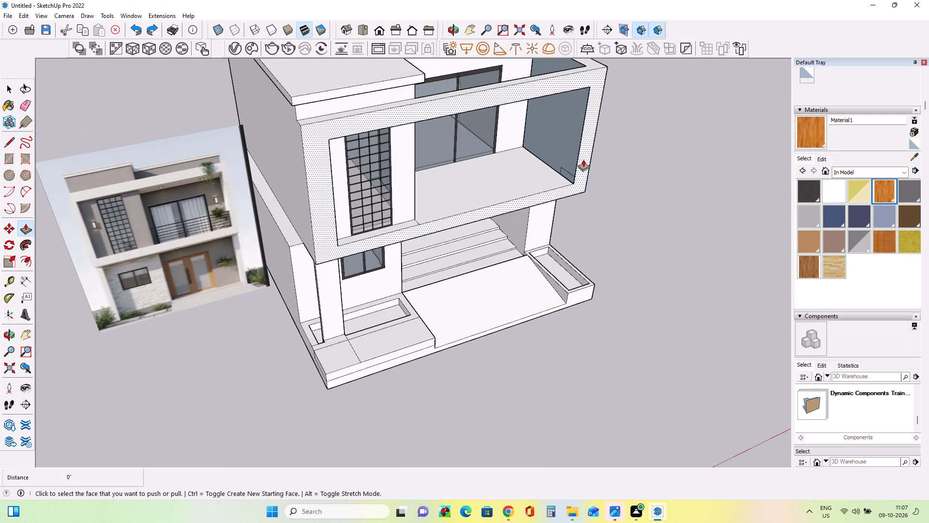
{"action": "middle_click_drag", "start_coordinate": [545, 178], "coordinate": [578, 100]}
{"action": "middle_click_drag", "start_coordinate": [532, 123], "coordinate": [261, 170]}
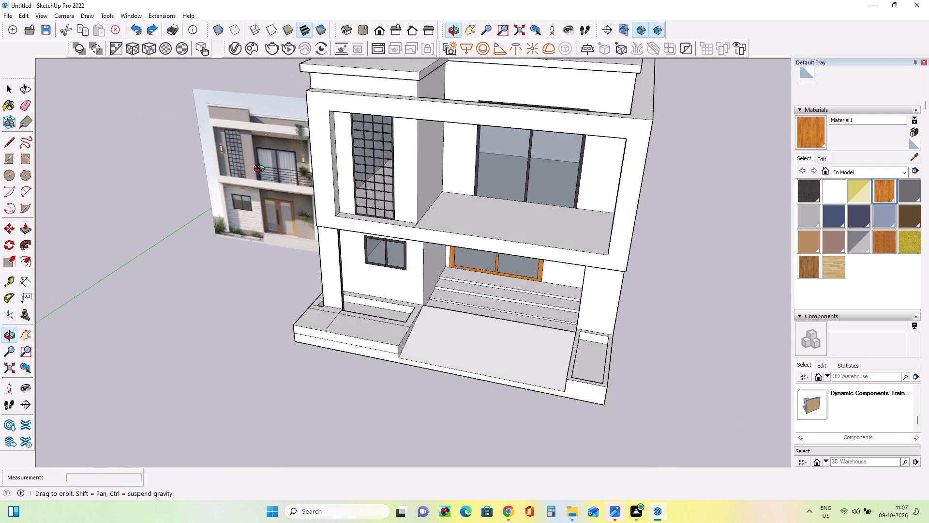
{"action": "middle_click_drag", "start_coordinate": [261, 170], "coordinate": [229, 175]}
{"action": "middle_click_drag", "start_coordinate": [433, 164], "coordinate": [678, 180]}
Draw two lines about 7' 6 5/8" and 7' 10 3/16" across the balcony side wall opening, from floor edge to top edge.
{"action": "left_click", "coordinate": [4, 146]}
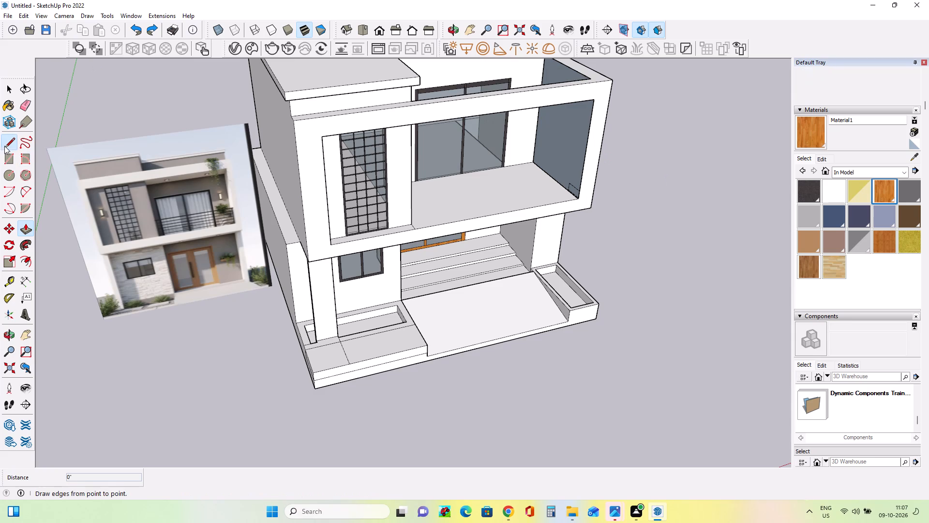
{"action": "left_click", "coordinate": [552, 180]}
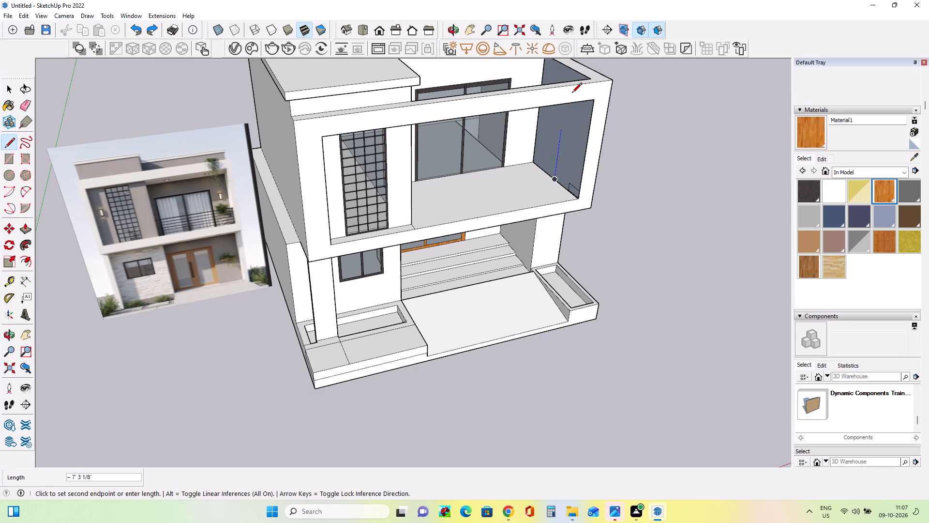
{"action": "left_click", "coordinate": [577, 74]}
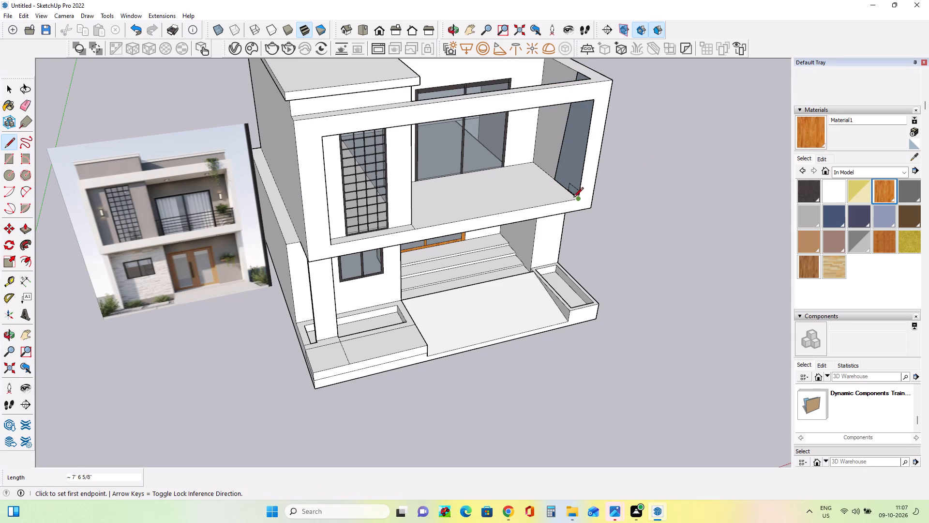
{"action": "left_click", "coordinate": [556, 182]}
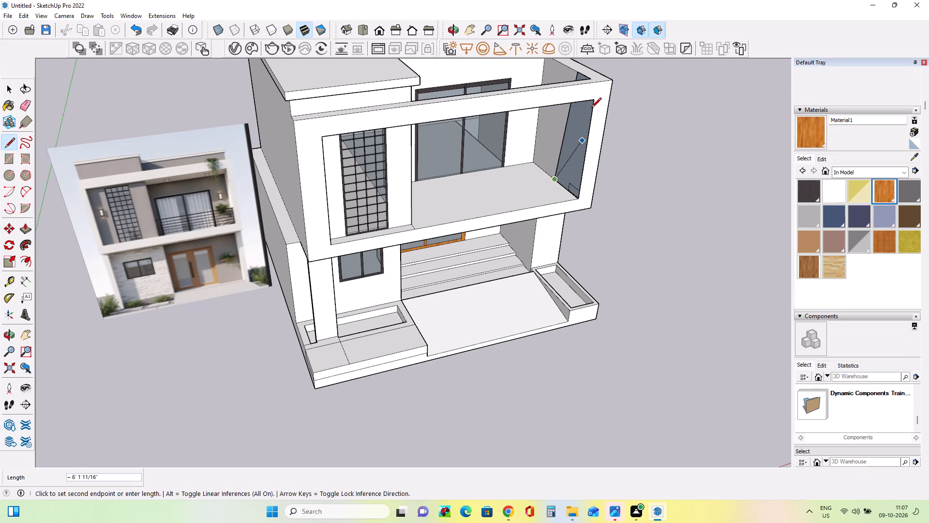
{"action": "left_click", "coordinate": [589, 77]}
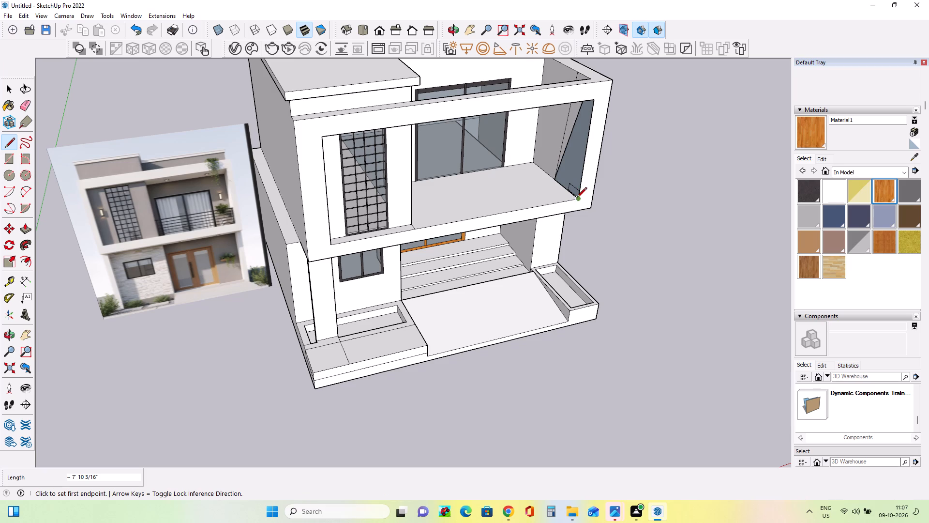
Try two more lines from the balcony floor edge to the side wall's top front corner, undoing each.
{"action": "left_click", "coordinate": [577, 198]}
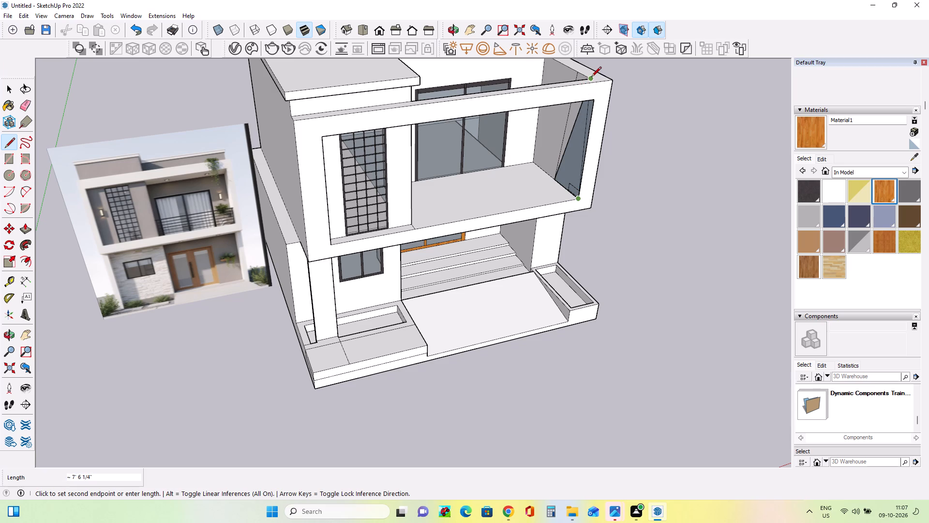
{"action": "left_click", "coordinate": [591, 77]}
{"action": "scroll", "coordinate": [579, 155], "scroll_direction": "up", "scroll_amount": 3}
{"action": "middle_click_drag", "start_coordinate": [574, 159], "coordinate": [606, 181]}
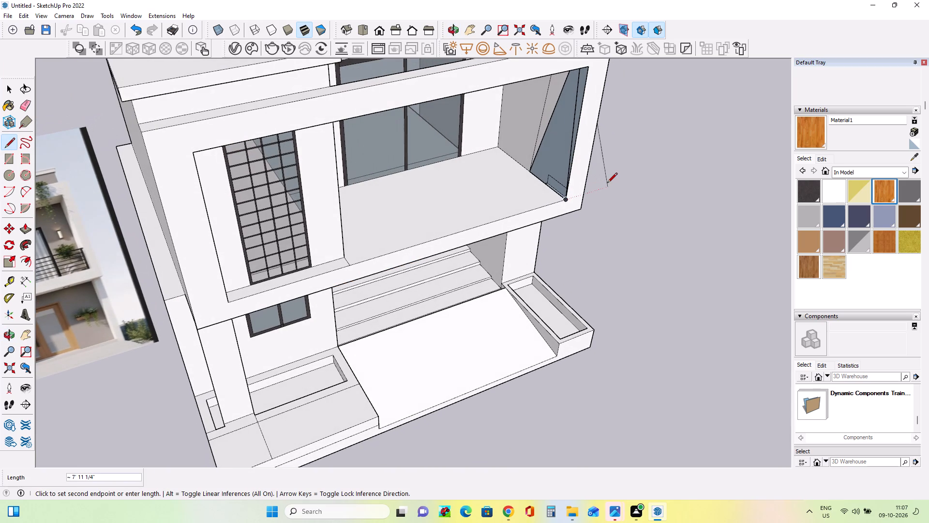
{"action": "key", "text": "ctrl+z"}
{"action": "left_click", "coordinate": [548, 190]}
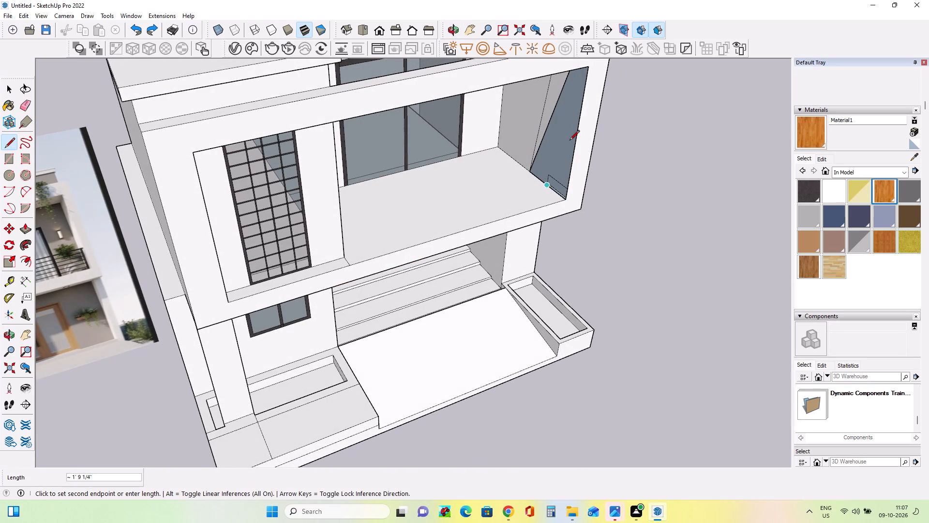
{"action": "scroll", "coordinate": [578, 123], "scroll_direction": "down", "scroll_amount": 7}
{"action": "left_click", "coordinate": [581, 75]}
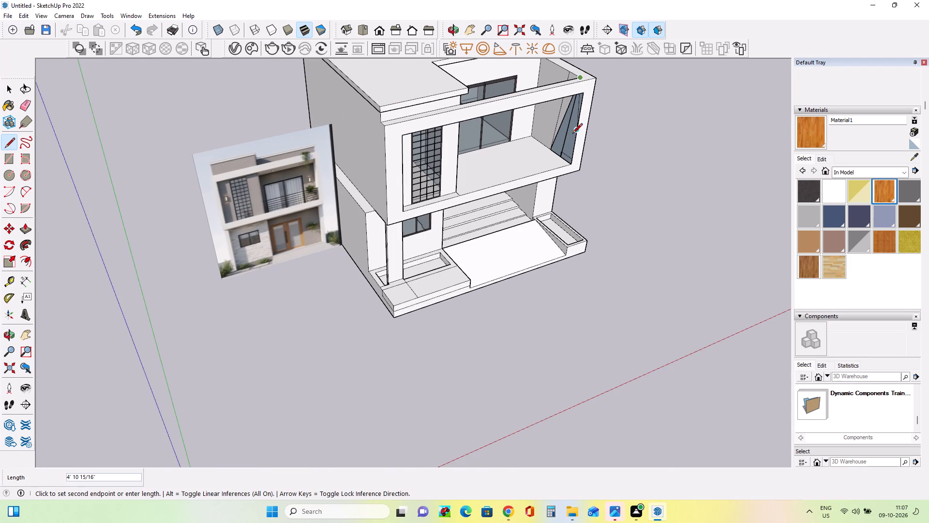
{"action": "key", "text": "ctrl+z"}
Draw a rectangle about 4' 11 3/4" by 2' 3 15/16" from the bottom front corner of the balcony's side wall opening.
{"action": "middle_click_drag", "start_coordinate": [578, 139], "coordinate": [592, 202]}
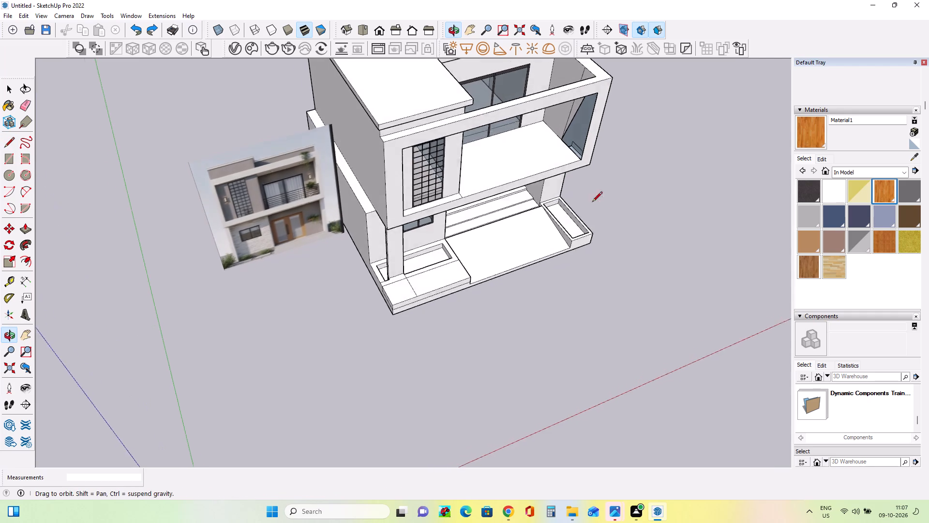
{"action": "middle_click_drag", "start_coordinate": [592, 202], "coordinate": [580, 197]}
{"action": "scroll", "coordinate": [439, 178], "scroll_direction": "down", "scroll_amount": 8}
{"action": "middle_click_drag", "start_coordinate": [460, 156], "coordinate": [648, 81]}
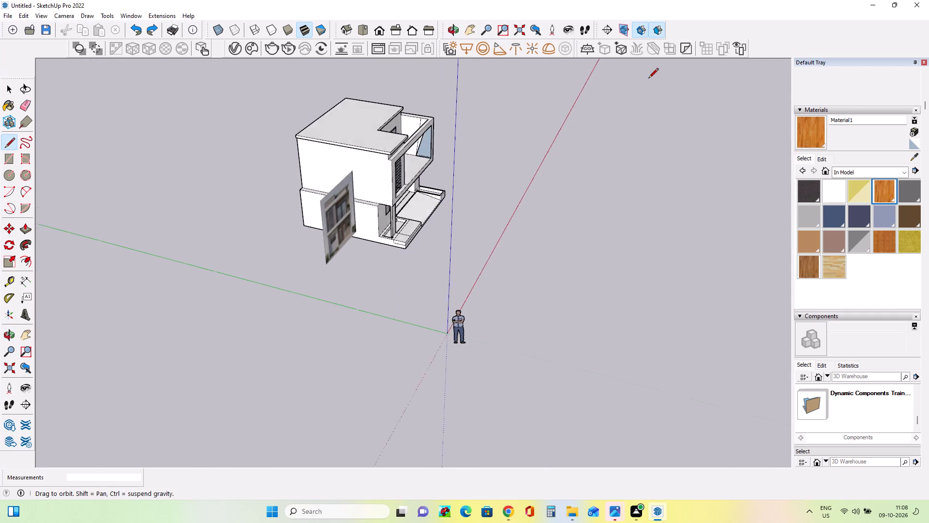
{"action": "scroll", "coordinate": [417, 139], "scroll_direction": "up", "scroll_amount": 9}
{"action": "middle_click_drag", "start_coordinate": [389, 140], "coordinate": [577, 178]}
{"action": "scroll", "coordinate": [355, 135], "scroll_direction": "up", "scroll_amount": 4}
{"action": "middle_click_drag", "start_coordinate": [355, 135], "coordinate": [355, 141]}
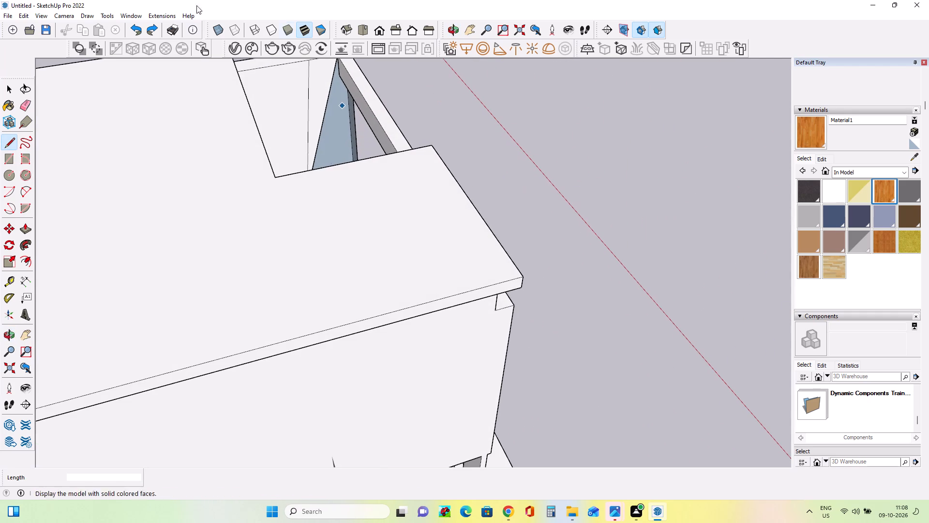
{"action": "left_click", "coordinate": [6, 161]}
{"action": "middle_click_drag", "start_coordinate": [410, 140], "coordinate": [417, 218]}
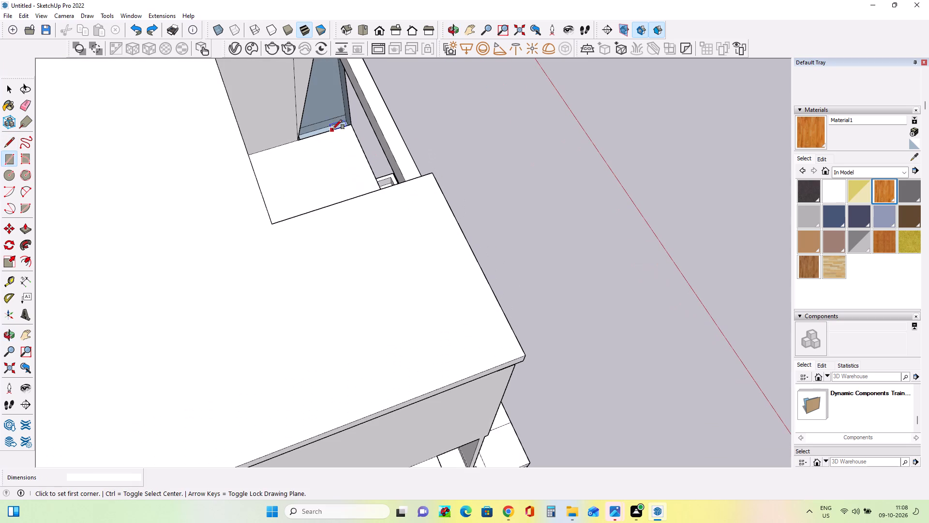
{"action": "left_click", "coordinate": [347, 124]}
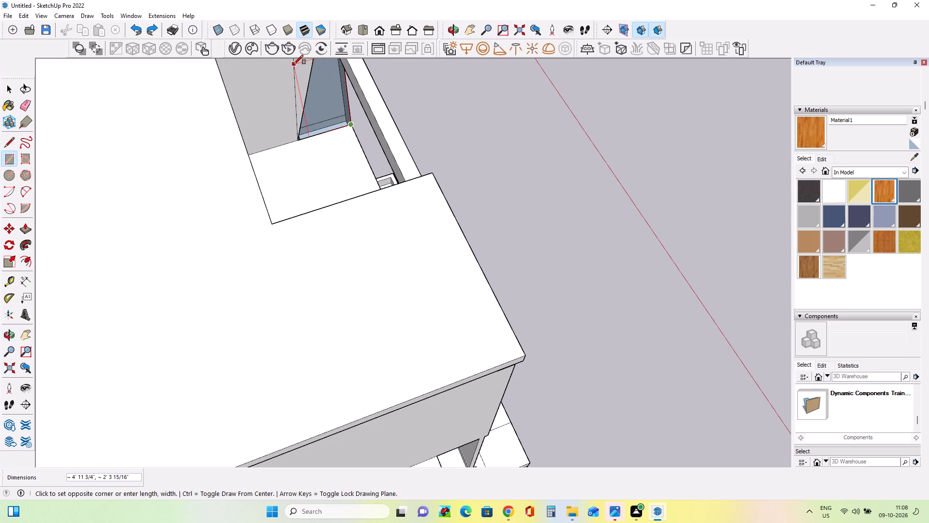
{"action": "left_click", "coordinate": [294, 64]}
Erase the leftover construction lines on the inner face of the balcony's side wall, near its top and at the floor.
{"action": "middle_click_drag", "start_coordinate": [345, 138], "coordinate": [217, 86]}
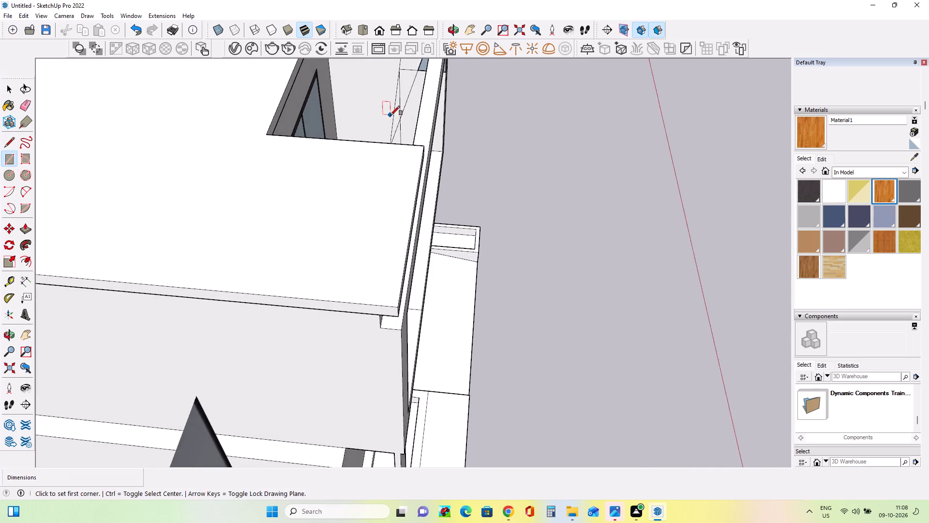
{"action": "scroll", "coordinate": [390, 115], "scroll_direction": "down", "scroll_amount": 8}
{"action": "middle_click_drag", "start_coordinate": [469, 138], "coordinate": [411, 130]}
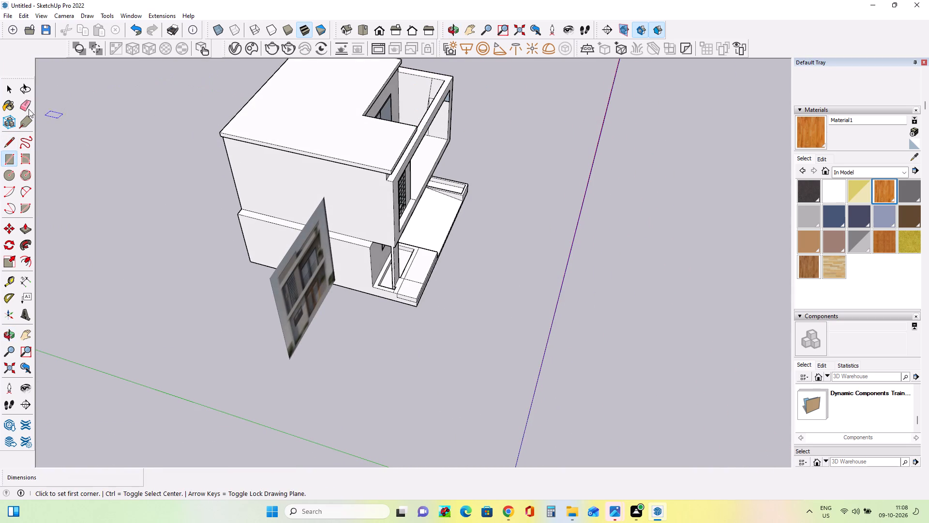
{"action": "left_click", "coordinate": [27, 107]}
{"action": "scroll", "coordinate": [420, 77], "scroll_direction": "up", "scroll_amount": 7}
{"action": "left_click", "coordinate": [436, 91]}
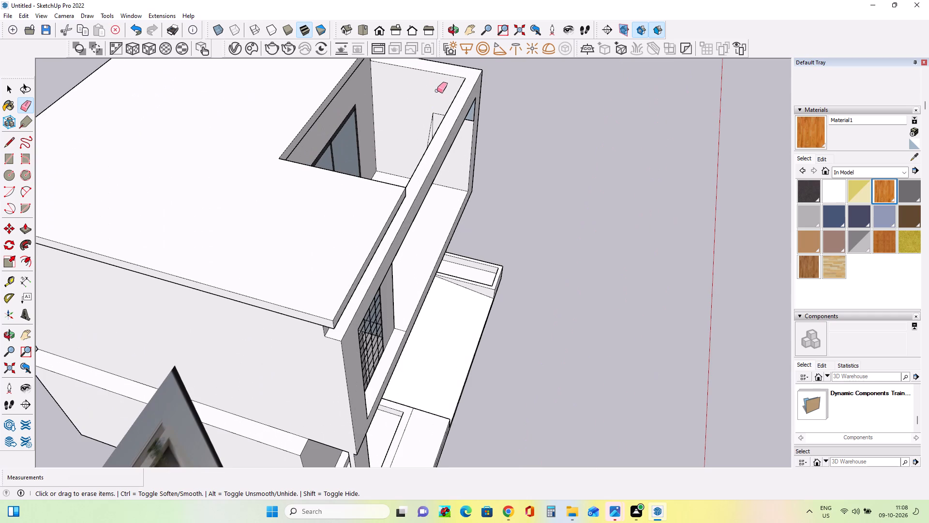
{"action": "left_click", "coordinate": [435, 114]}
{"action": "left_click", "coordinate": [433, 118]}
{"action": "middle_click_drag", "start_coordinate": [480, 150], "coordinate": [454, 4]}
{"action": "left_click", "coordinate": [453, 215]}
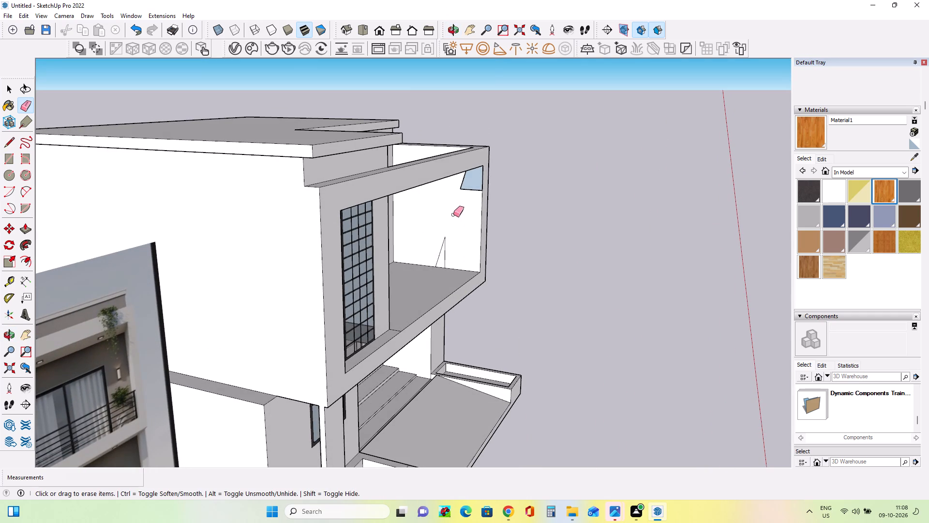
{"action": "left_click", "coordinate": [447, 245]}
{"action": "left_click", "coordinate": [443, 246]}
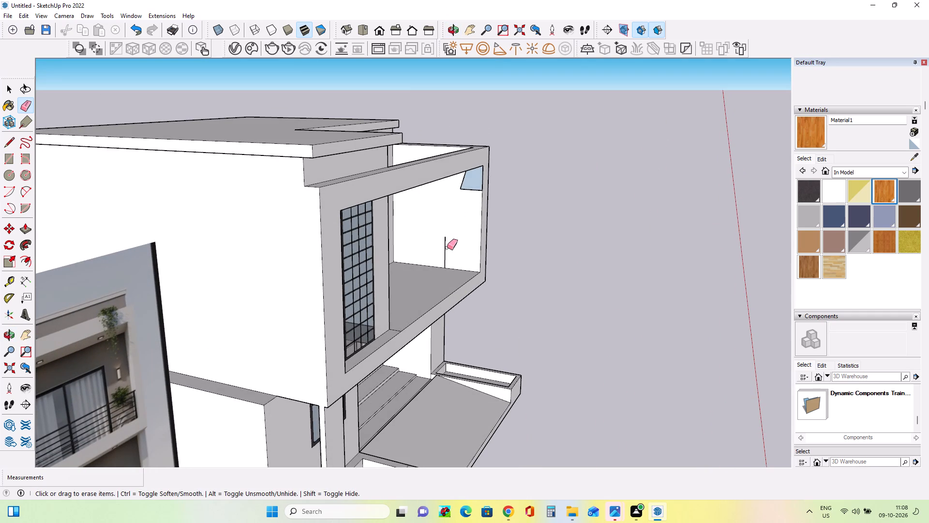
{"action": "left_click", "coordinate": [446, 247]}
Examine the opening at the upper front corner of the balcony's side wall.
{"action": "middle_click_drag", "start_coordinate": [485, 214], "coordinate": [471, 143]}
{"action": "scroll", "coordinate": [469, 225], "scroll_direction": "up", "scroll_amount": 4}
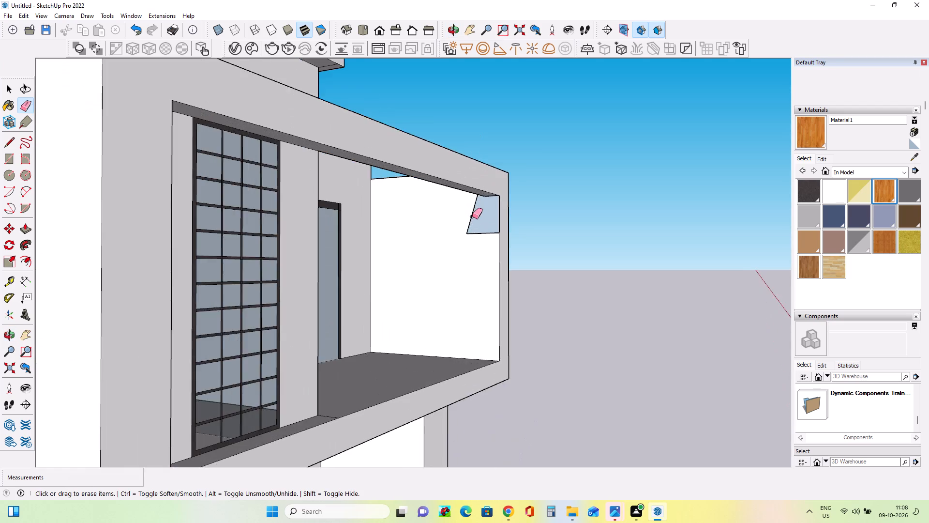
{"action": "scroll", "coordinate": [472, 216], "scroll_direction": "up", "scroll_amount": 2}
{"action": "middle_click_drag", "start_coordinate": [472, 215], "coordinate": [516, 216]}
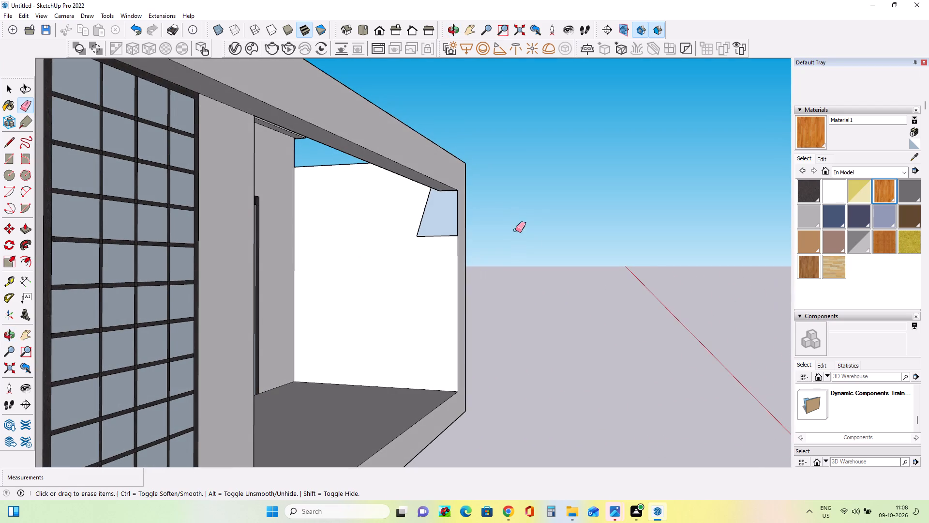
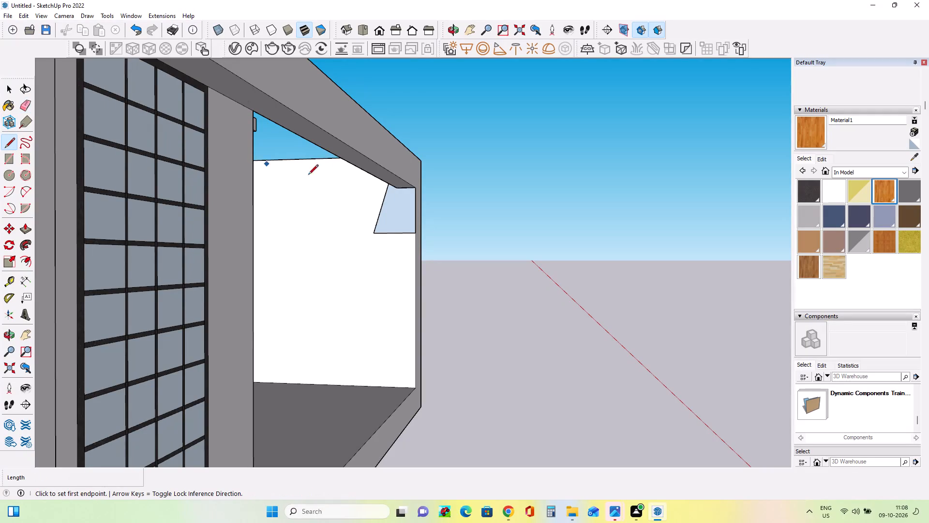
Draw a line about 1' long across the opening at the balcony side wall's upper front corner, reaching the wall's front edge.
{"action": "left_click", "coordinate": [387, 191]}
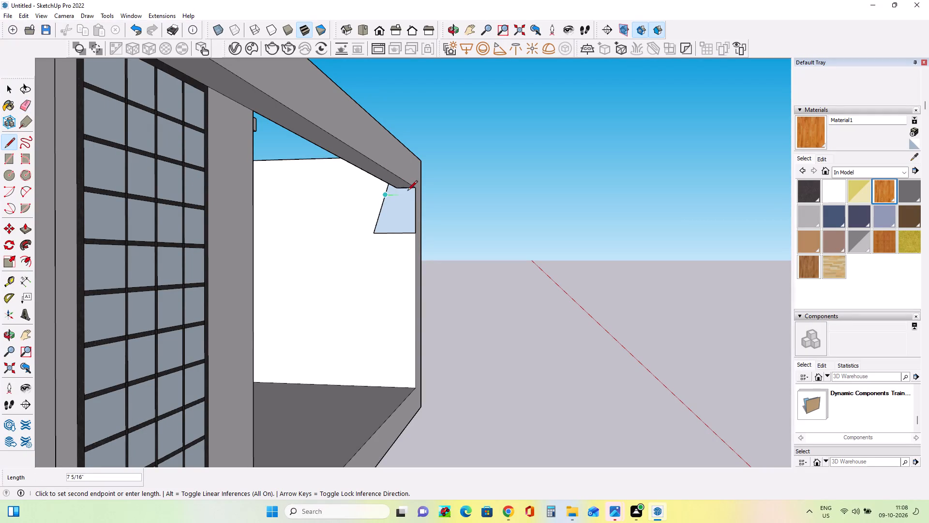
{"action": "left_click", "coordinate": [416, 197]}
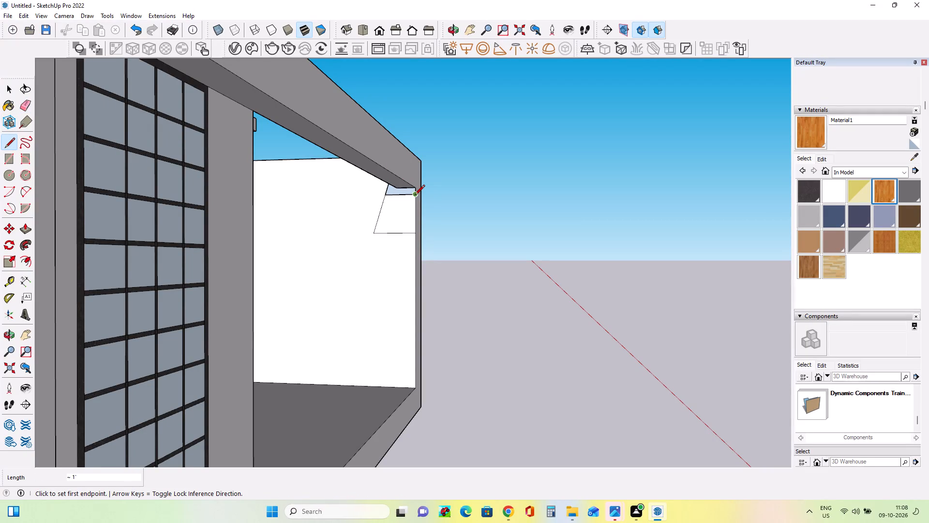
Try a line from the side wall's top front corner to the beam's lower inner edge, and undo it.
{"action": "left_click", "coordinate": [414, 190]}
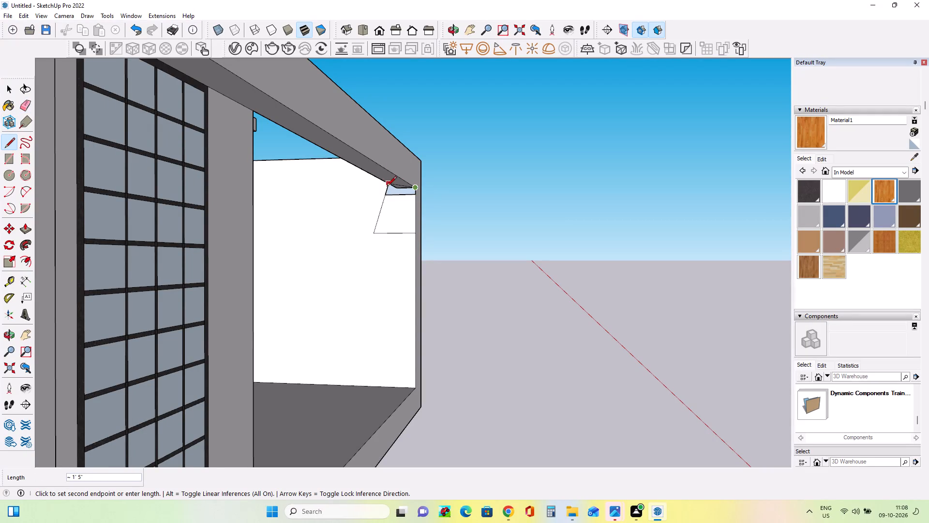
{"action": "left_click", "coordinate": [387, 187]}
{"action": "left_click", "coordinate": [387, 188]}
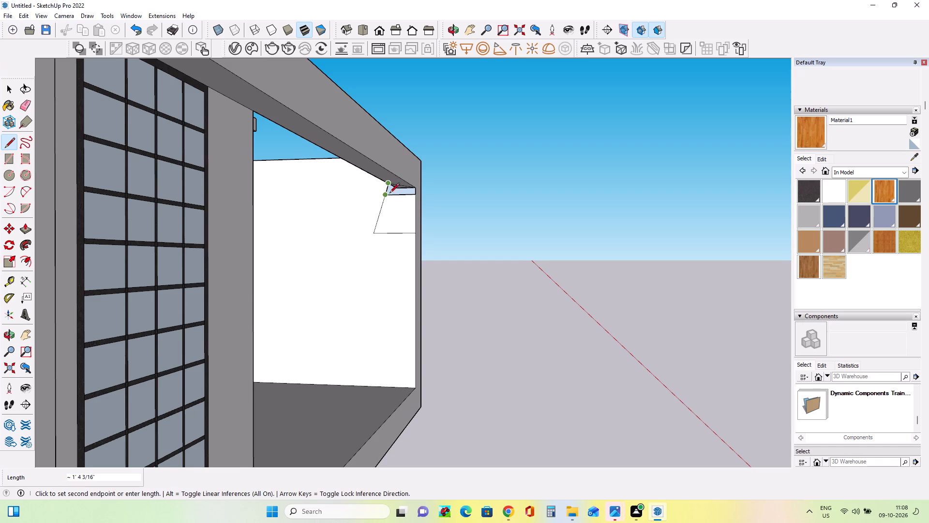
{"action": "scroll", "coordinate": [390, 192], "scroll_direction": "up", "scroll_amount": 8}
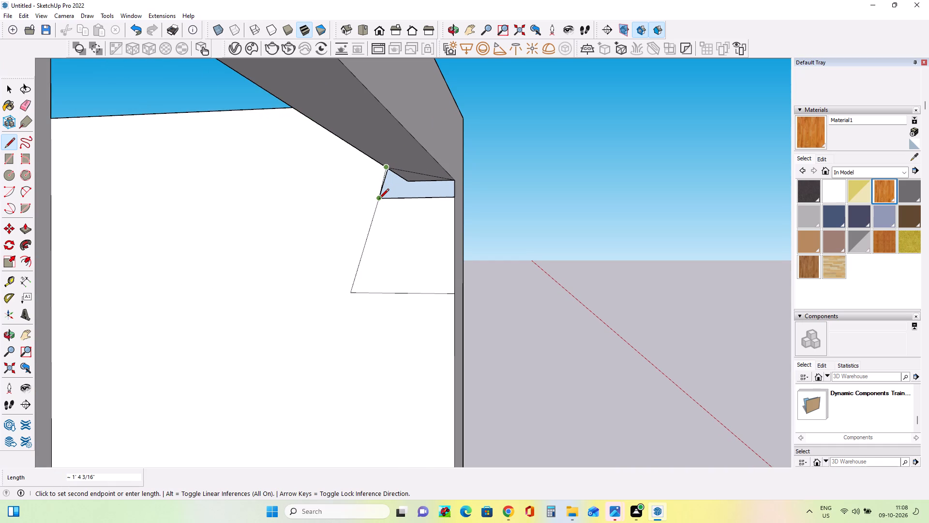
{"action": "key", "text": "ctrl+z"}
Draw three lines across the remaining gap below the beam, the last about 11 1/4" long to the side wall's front edge.
{"action": "left_click", "coordinate": [382, 181]}
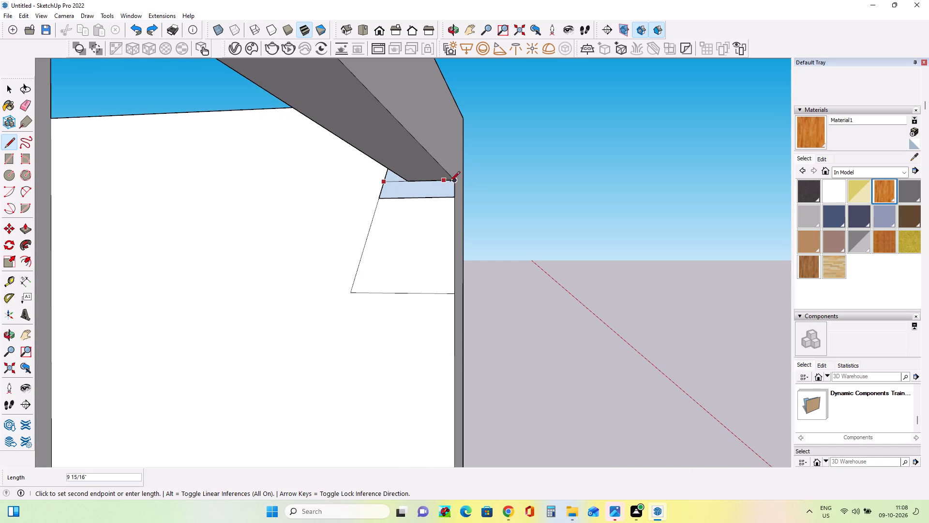
{"action": "left_click", "coordinate": [455, 183]}
{"action": "left_click", "coordinate": [454, 197]}
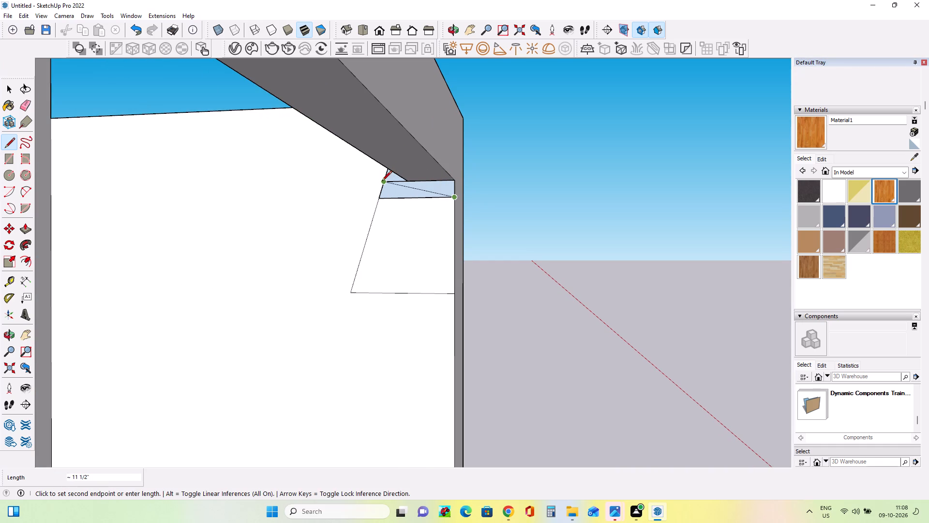
{"action": "left_click", "coordinate": [381, 184]}
{"action": "middle_click_drag", "start_coordinate": [430, 189], "coordinate": [430, 200]}
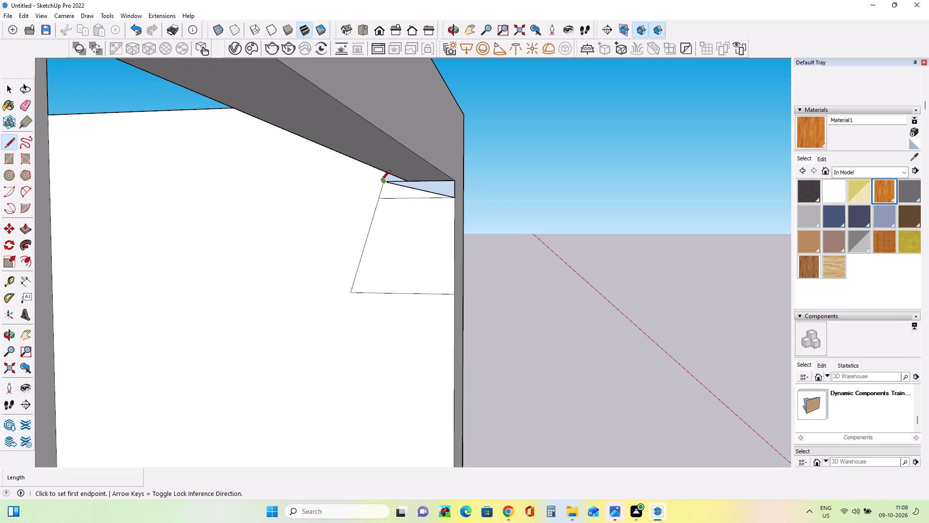
{"action": "left_click", "coordinate": [384, 181]}
{"action": "left_click", "coordinate": [453, 187]}
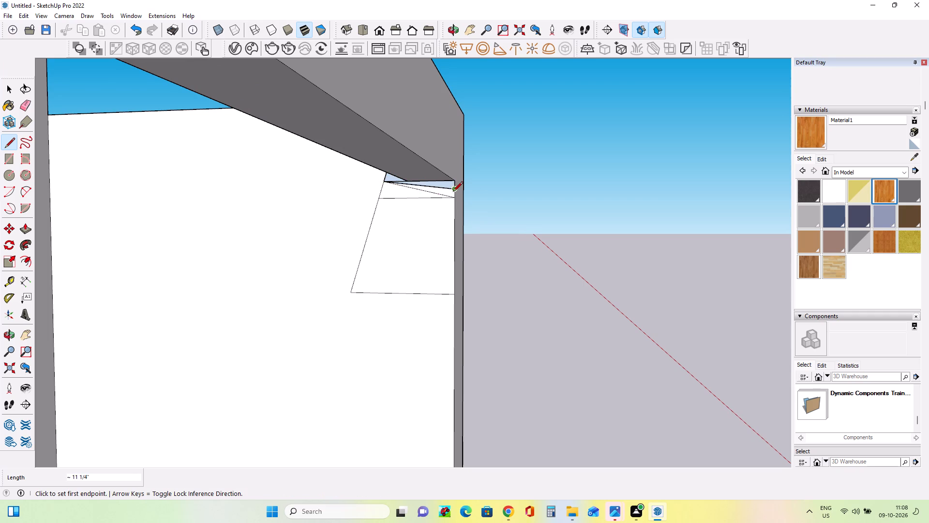
Erase the leftover construction lines below the gap on the inner face of the balcony's side wall.
{"action": "scroll", "coordinate": [453, 193], "scroll_direction": "up", "scroll_amount": 3}
{"action": "left_click", "coordinate": [28, 95]}
{"action": "left_click", "coordinate": [27, 102]}
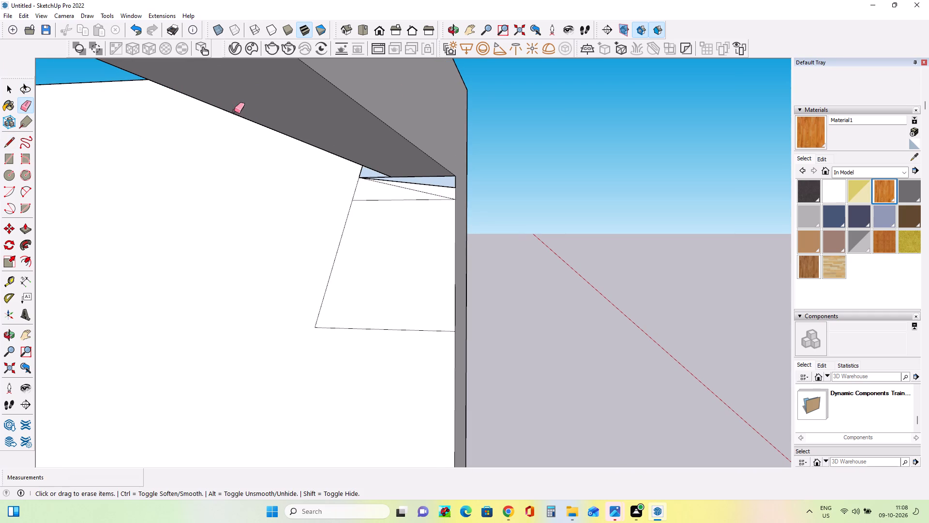
{"action": "left_click_drag", "start_coordinate": [430, 197], "coordinate": [425, 235]}
{"action": "left_click_drag", "start_coordinate": [436, 193], "coordinate": [430, 223]}
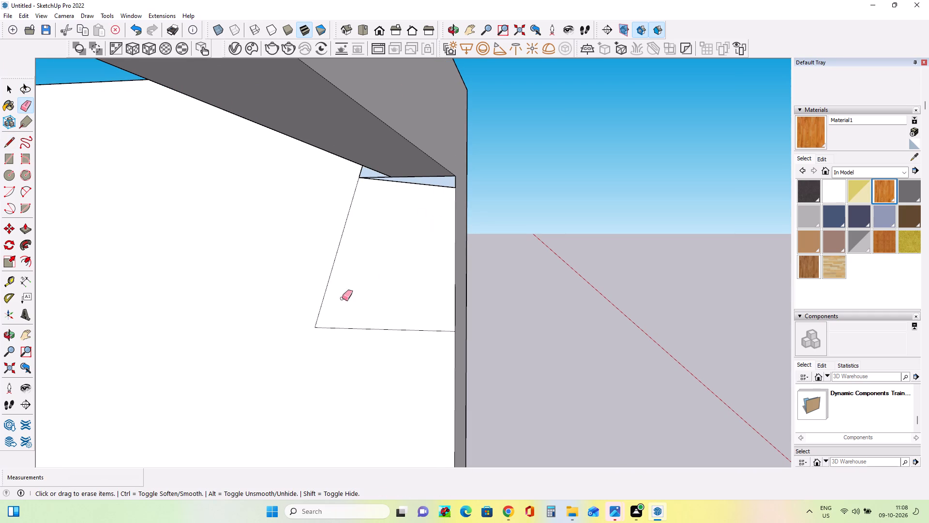
{"action": "left_click_drag", "start_coordinate": [322, 274], "coordinate": [342, 303]}
{"action": "left_click_drag", "start_coordinate": [342, 323], "coordinate": [340, 341]}
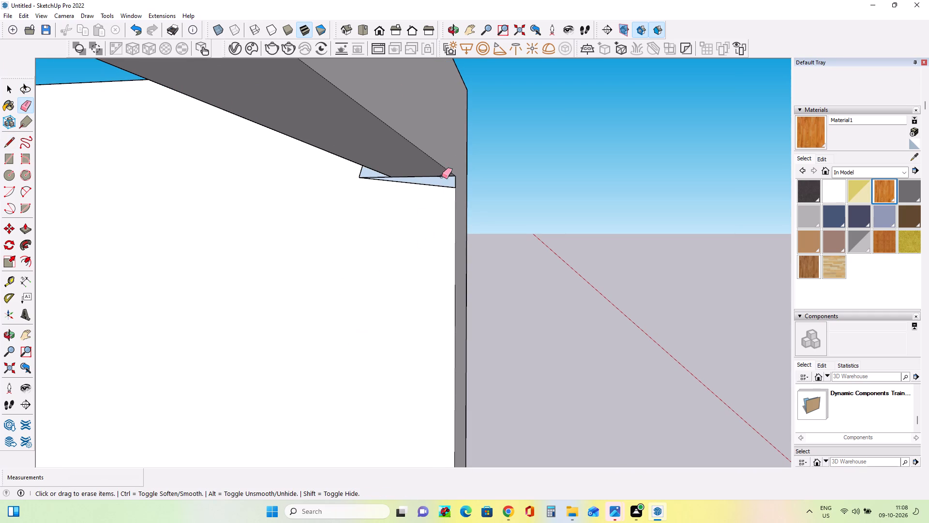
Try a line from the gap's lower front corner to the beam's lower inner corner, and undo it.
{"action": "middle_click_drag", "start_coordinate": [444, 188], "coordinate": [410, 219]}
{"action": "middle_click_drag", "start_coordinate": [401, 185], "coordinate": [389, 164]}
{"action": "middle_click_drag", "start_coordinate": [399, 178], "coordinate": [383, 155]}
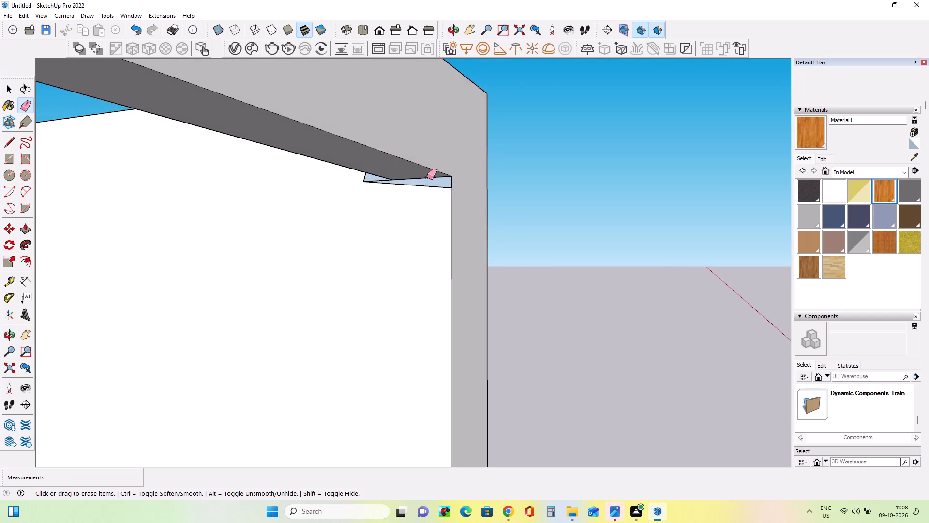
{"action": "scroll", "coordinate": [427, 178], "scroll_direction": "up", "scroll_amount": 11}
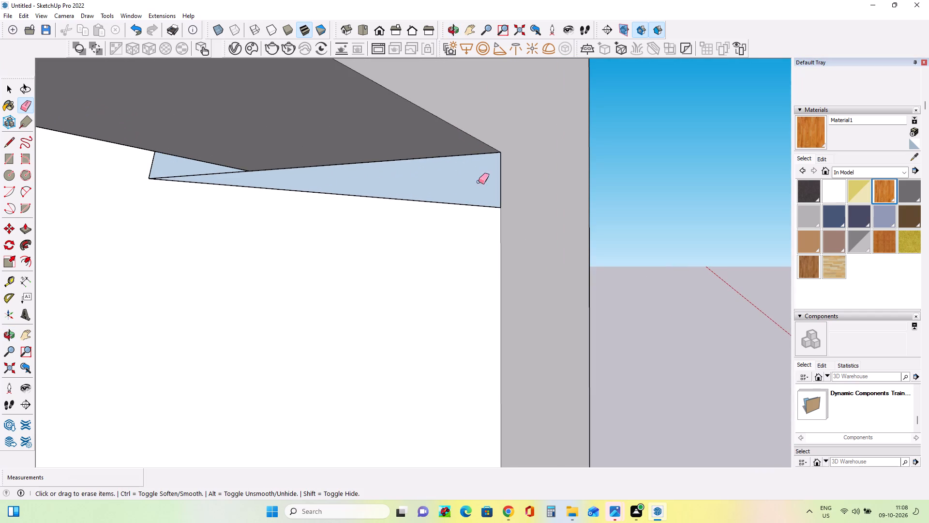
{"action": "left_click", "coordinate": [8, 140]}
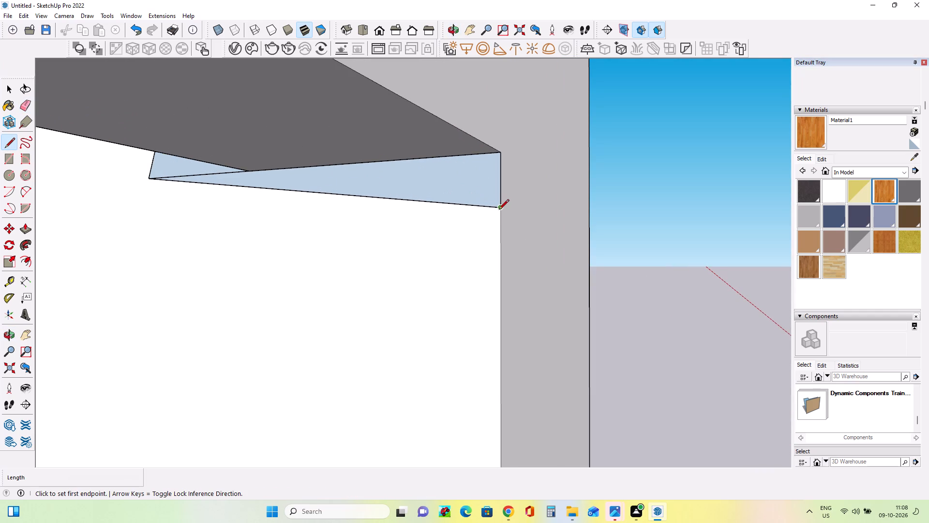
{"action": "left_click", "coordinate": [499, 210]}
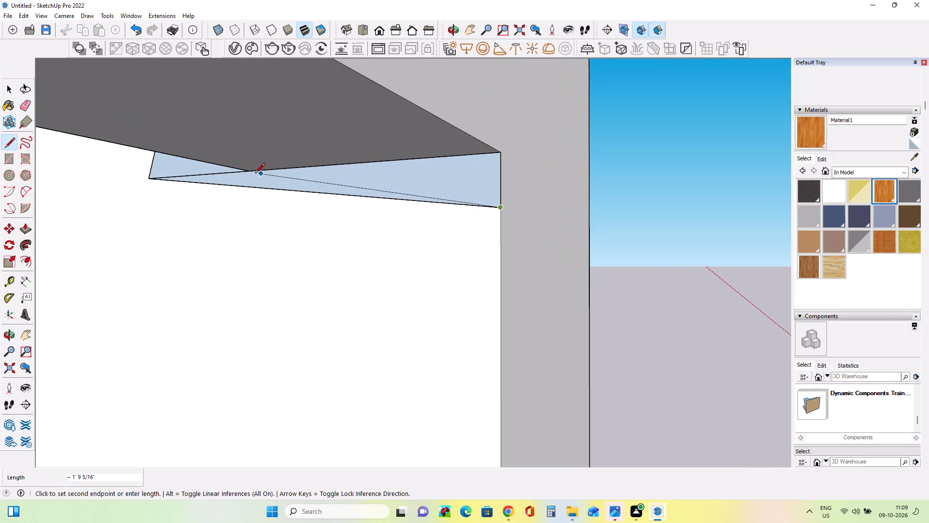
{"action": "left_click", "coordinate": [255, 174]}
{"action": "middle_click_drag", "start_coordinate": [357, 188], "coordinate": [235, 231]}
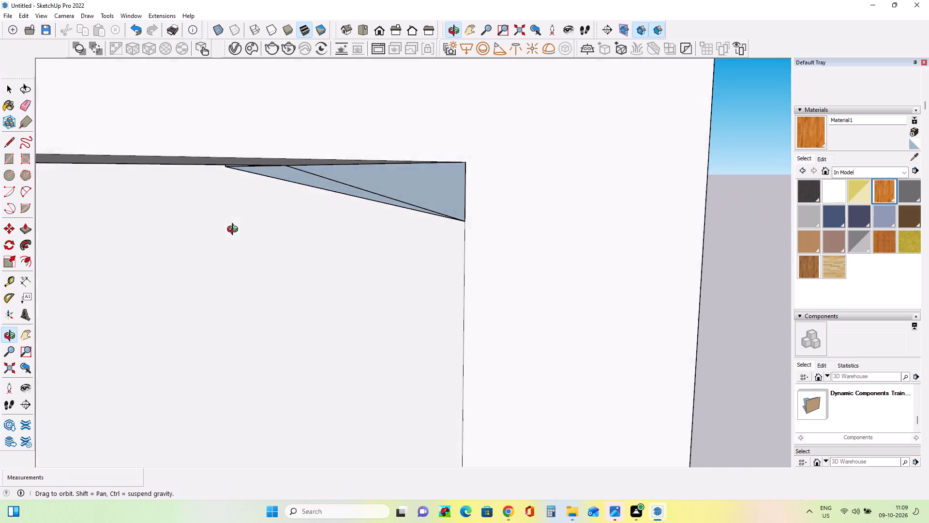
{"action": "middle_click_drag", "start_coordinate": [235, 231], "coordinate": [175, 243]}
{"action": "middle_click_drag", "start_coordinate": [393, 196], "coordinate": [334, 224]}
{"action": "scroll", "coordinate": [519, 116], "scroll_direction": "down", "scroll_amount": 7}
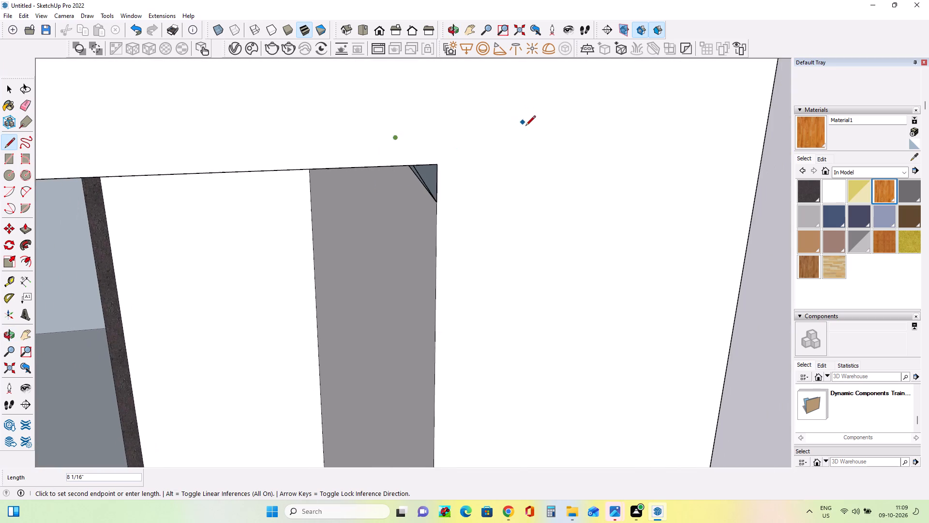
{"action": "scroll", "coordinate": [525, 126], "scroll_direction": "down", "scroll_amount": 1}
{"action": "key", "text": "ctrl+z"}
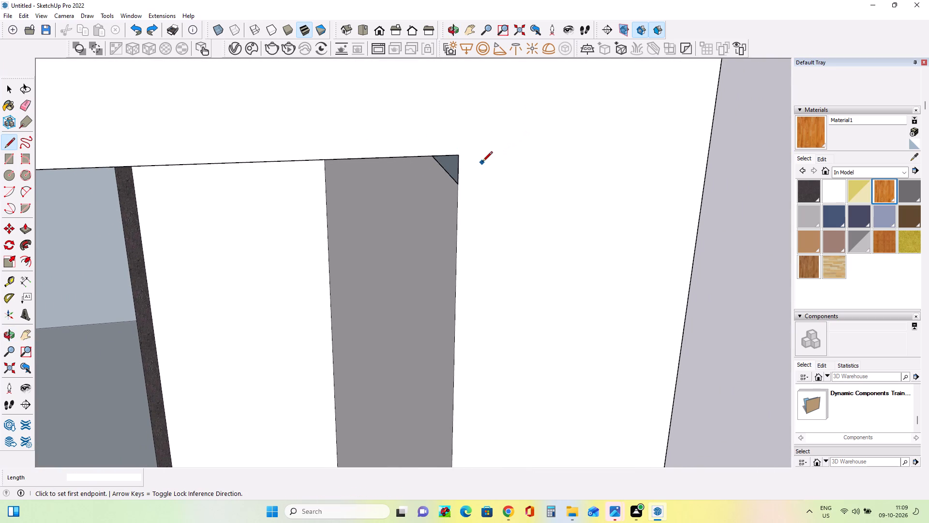
Examine the balcony and the whole front facade beside the reference image.
{"action": "scroll", "coordinate": [482, 162], "scroll_direction": "down", "scroll_amount": 10}
{"action": "scroll", "coordinate": [482, 162], "scroll_direction": "down", "scroll_amount": 11}
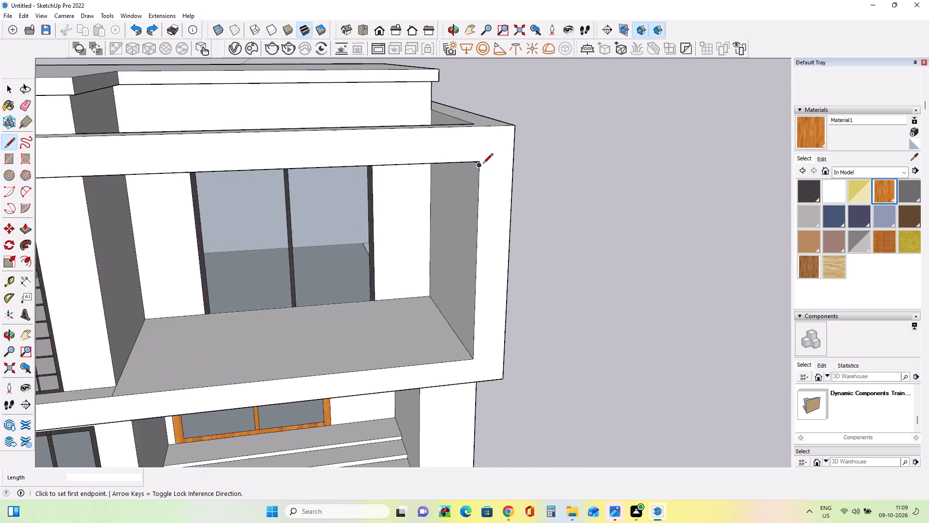
{"action": "scroll", "coordinate": [483, 164], "scroll_direction": "down", "scroll_amount": 5}
{"action": "middle_click_drag", "start_coordinate": [518, 178], "coordinate": [446, 201]}
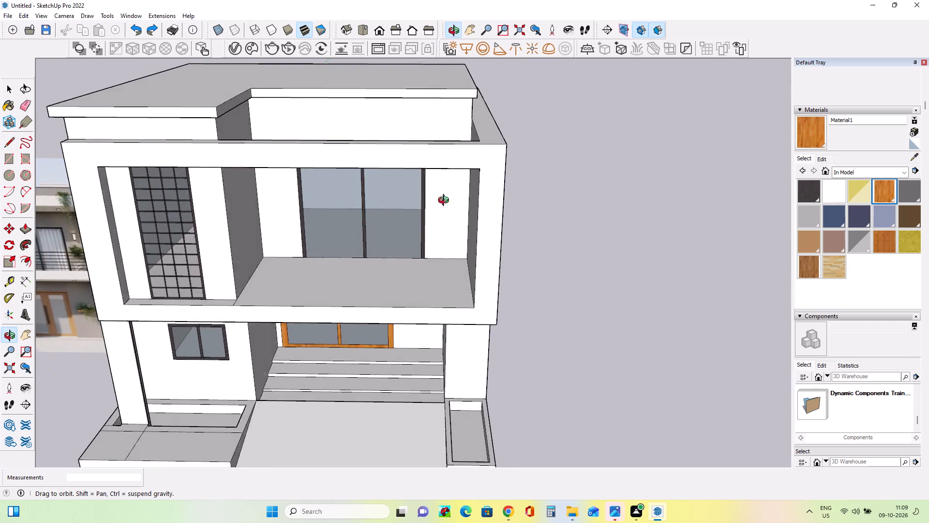
{"action": "middle_click_drag", "start_coordinate": [446, 201], "coordinate": [450, 181]}
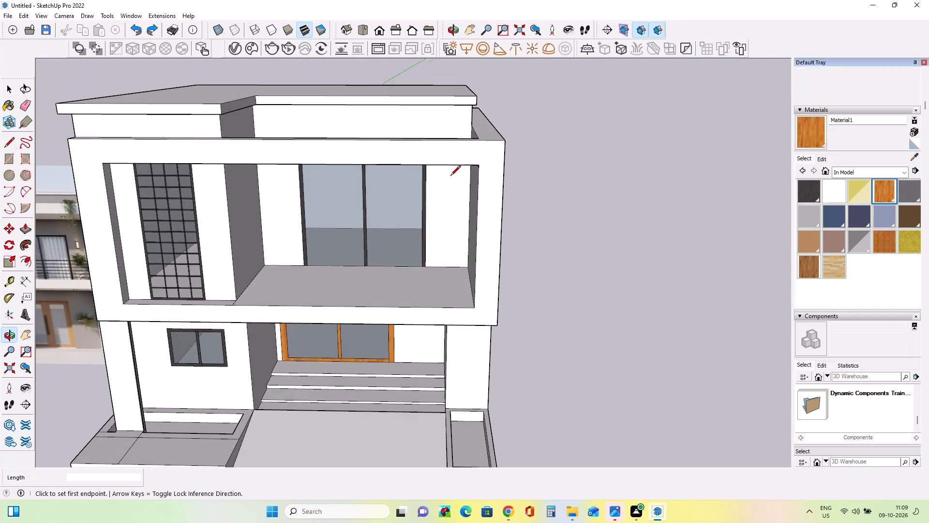
{"action": "scroll", "coordinate": [460, 170], "scroll_direction": "down", "scroll_amount": 6}
{"action": "middle_click_drag", "start_coordinate": [446, 255], "coordinate": [507, 267]}
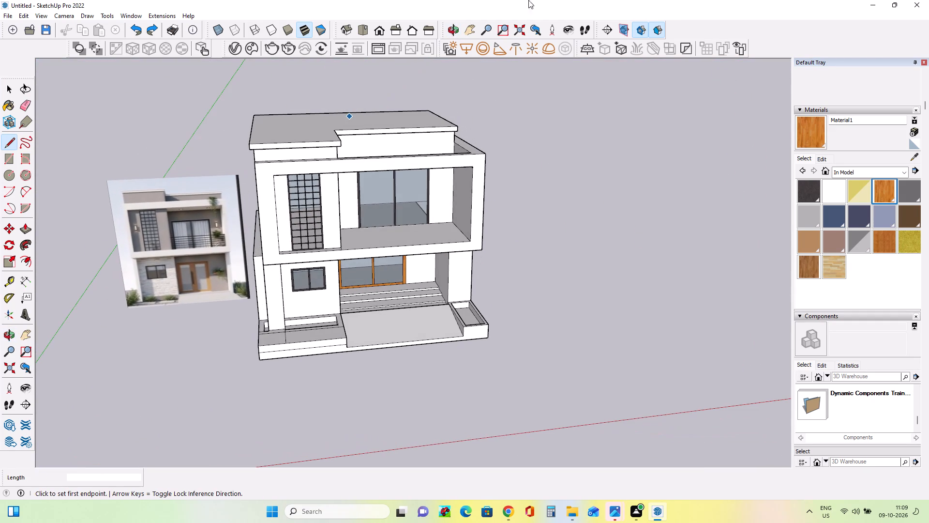
{"action": "scroll", "coordinate": [417, 268], "scroll_direction": "up", "scroll_amount": 3}
{"action": "scroll", "coordinate": [442, 299], "scroll_direction": "down", "scroll_amount": 2}
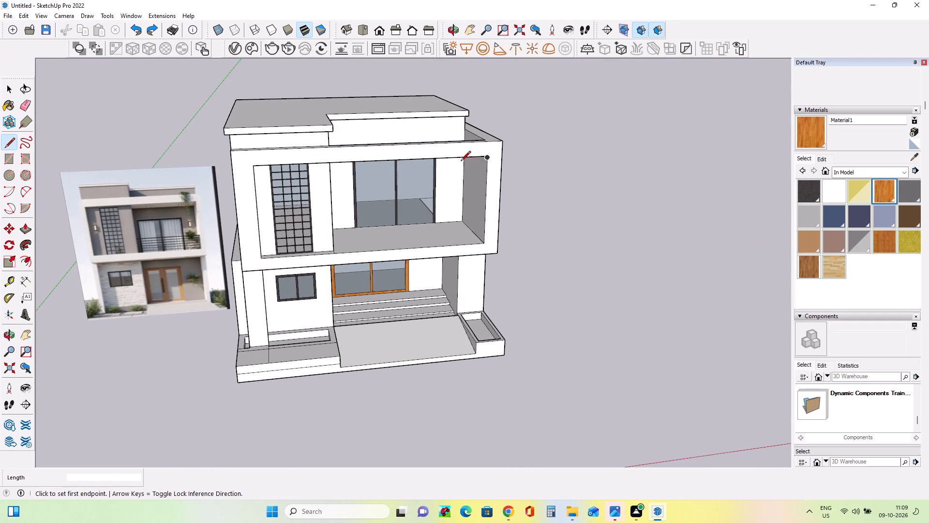
Paint the set-back roof-level walls, the balcony's back wall and the entrance door wall with Niraj_Hair_Gray.
{"action": "left_click", "coordinate": [814, 212]}
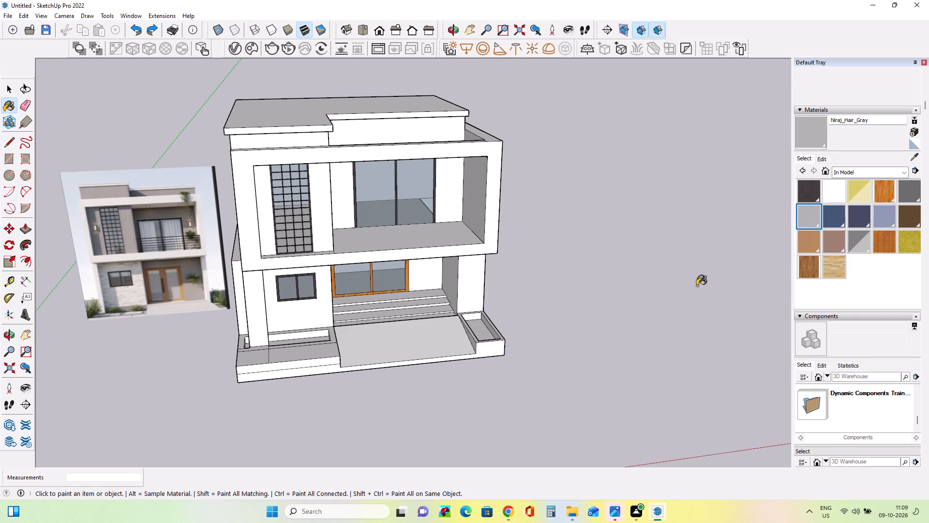
{"action": "left_click", "coordinate": [281, 141]}
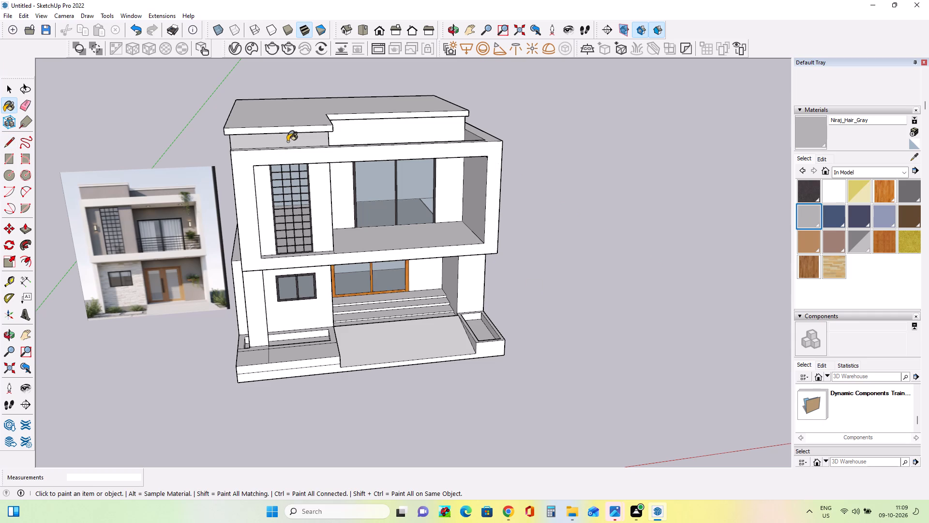
{"action": "left_click", "coordinate": [355, 125]}
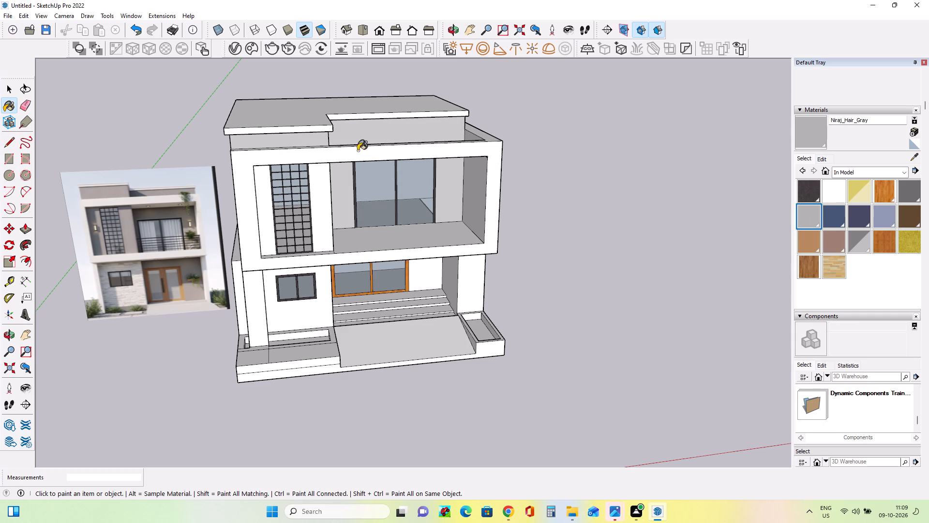
{"action": "middle_click_drag", "start_coordinate": [373, 216], "coordinate": [372, 187]}
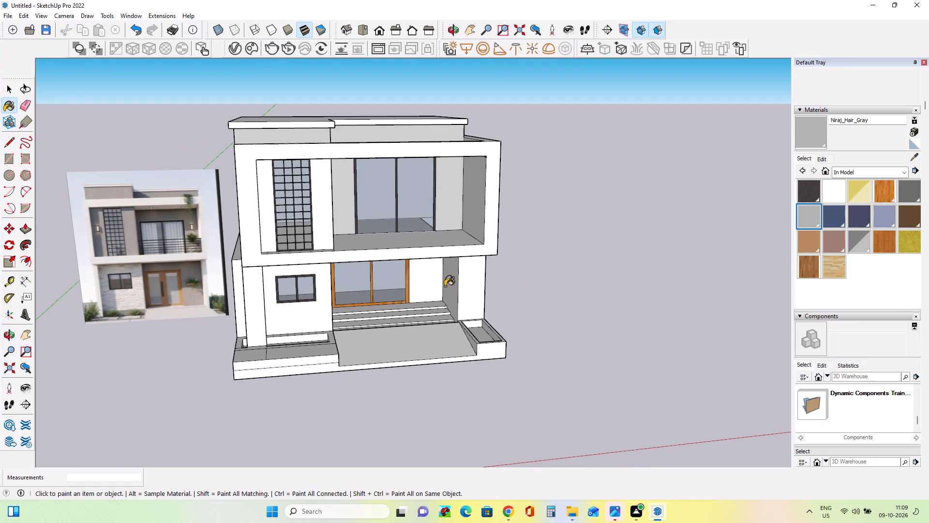
{"action": "left_click", "coordinate": [426, 281]}
{"action": "middle_click_drag", "start_coordinate": [358, 300], "coordinate": [285, 260]}
{"action": "scroll", "coordinate": [356, 295], "scroll_direction": "up", "scroll_amount": 3}
{"action": "left_click", "coordinate": [350, 297]}
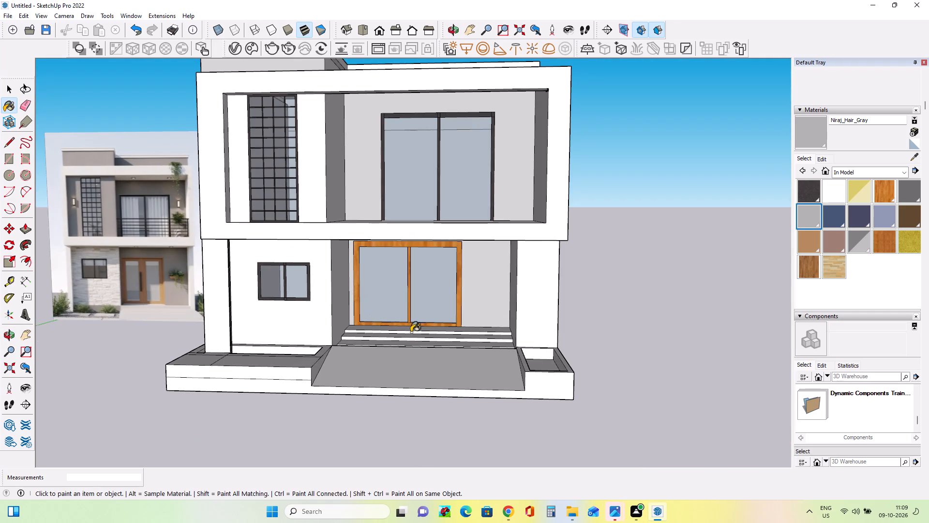
Draw a circle of about 2" radius on the underside of the beam above the balcony.
{"action": "middle_click_drag", "start_coordinate": [412, 333], "coordinate": [433, 351]}
{"action": "scroll", "coordinate": [444, 347], "scroll_direction": "down", "scroll_amount": 2}
{"action": "middle_click", "coordinate": [444, 346]}
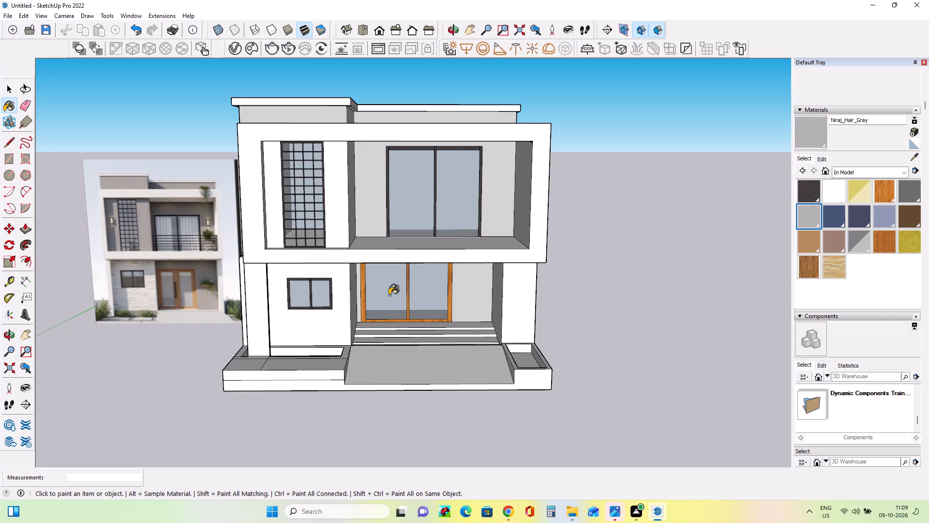
{"action": "middle_click_drag", "start_coordinate": [354, 306], "coordinate": [386, 316]}
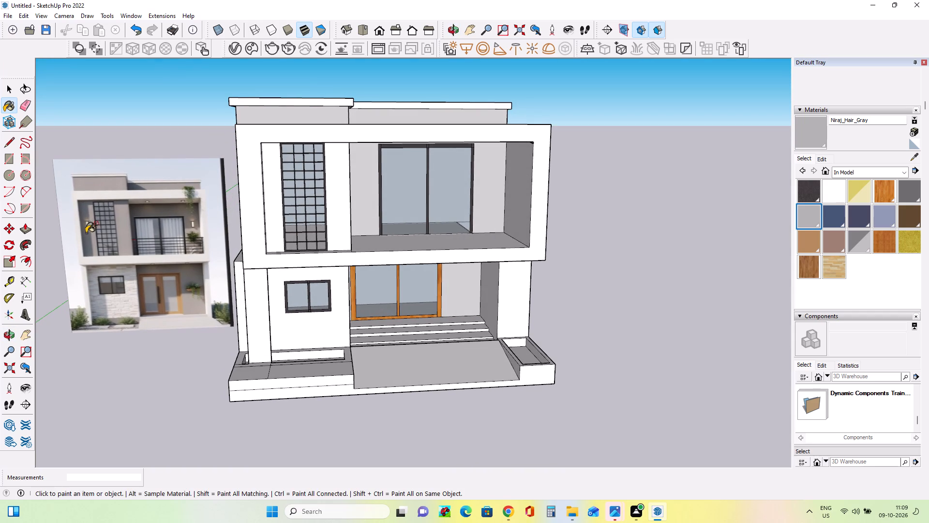
{"action": "middle_click_drag", "start_coordinate": [250, 312], "coordinate": [250, 311]}
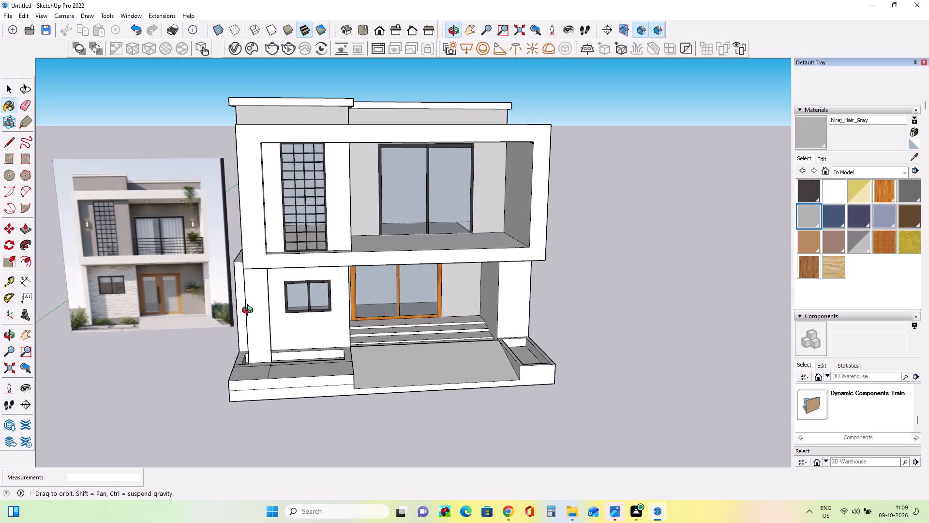
{"action": "middle_click_drag", "start_coordinate": [250, 311], "coordinate": [318, 147]}
{"action": "scroll", "coordinate": [407, 162], "scroll_direction": "up", "scroll_amount": 3}
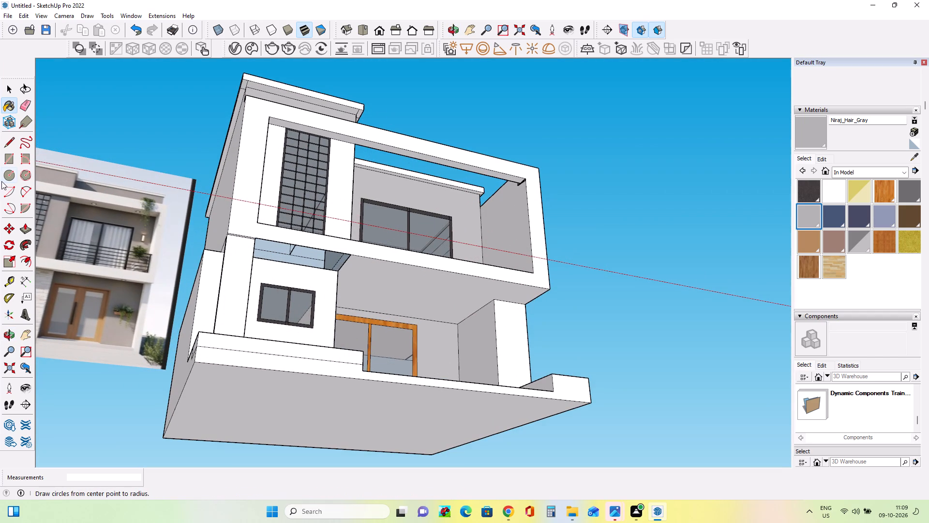
{"action": "left_click", "coordinate": [8, 171]}
{"action": "scroll", "coordinate": [396, 150], "scroll_direction": "up", "scroll_amount": 5}
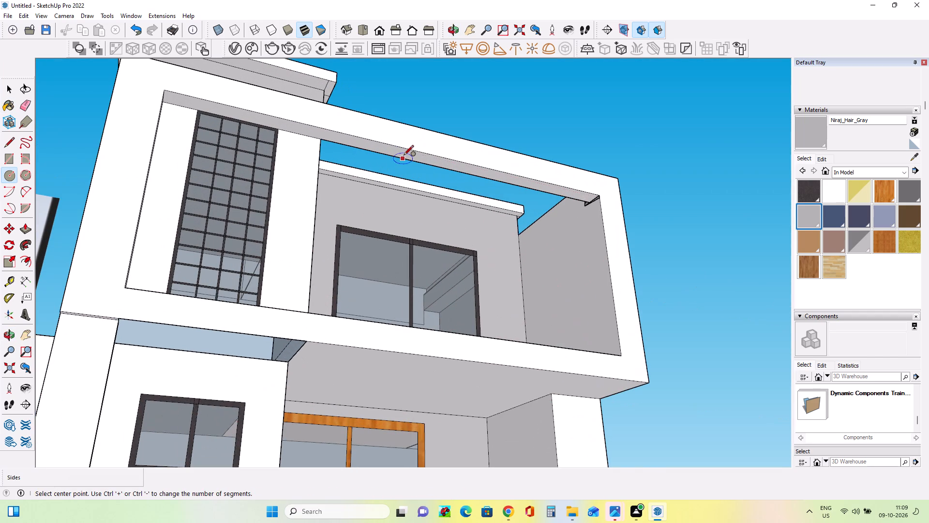
{"action": "scroll", "coordinate": [402, 159], "scroll_direction": "up", "scroll_amount": 7}
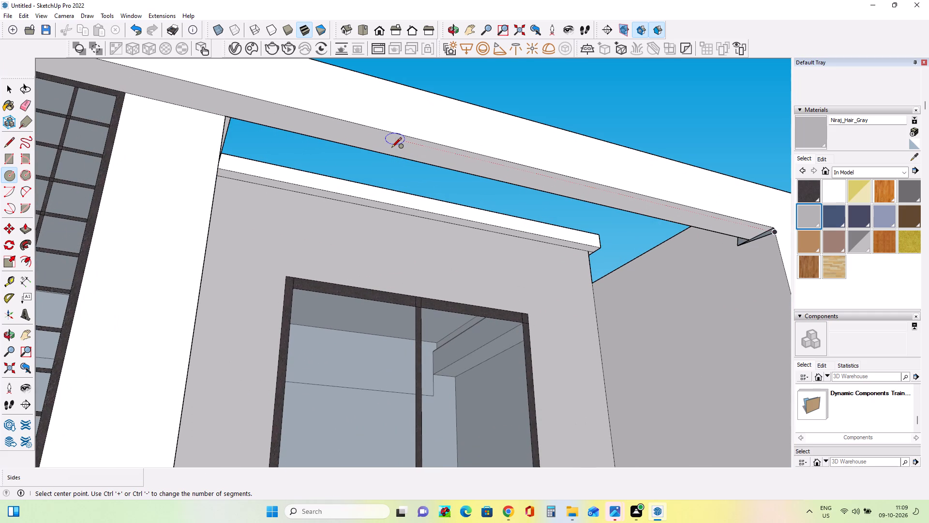
{"action": "scroll", "coordinate": [389, 154], "scroll_direction": "up", "scroll_amount": 6}
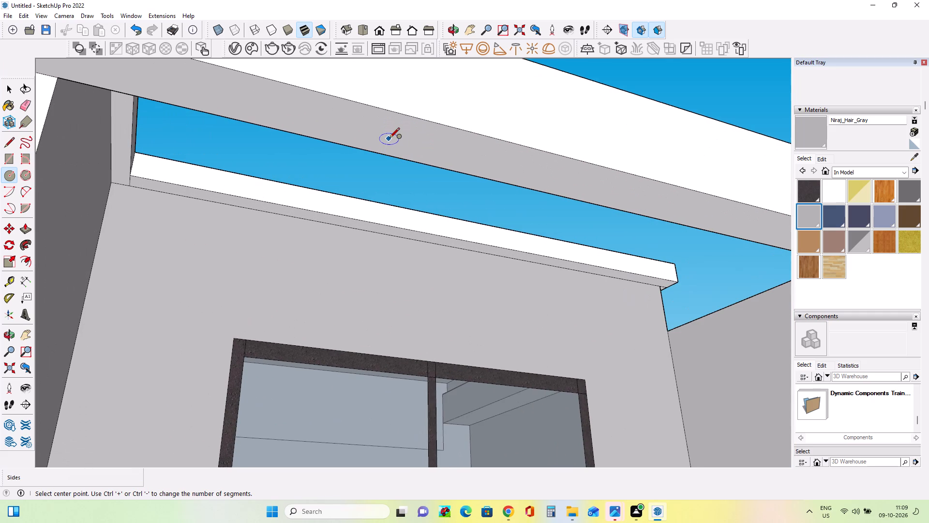
{"action": "left_click", "coordinate": [390, 138]}
{"action": "left_click", "coordinate": [394, 126]}
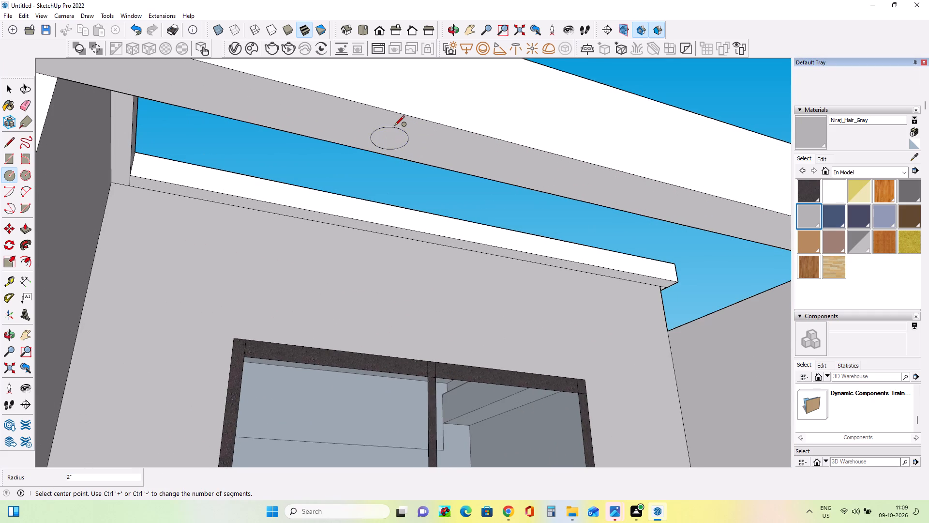
Paint the circle under the balcony beam with Wood Board Cork and the underside around it with Niraj_Hair_Gray.
{"action": "scroll", "coordinate": [404, 217], "scroll_direction": "down", "scroll_amount": 7}
{"action": "middle_click_drag", "start_coordinate": [401, 245], "coordinate": [352, 260]}
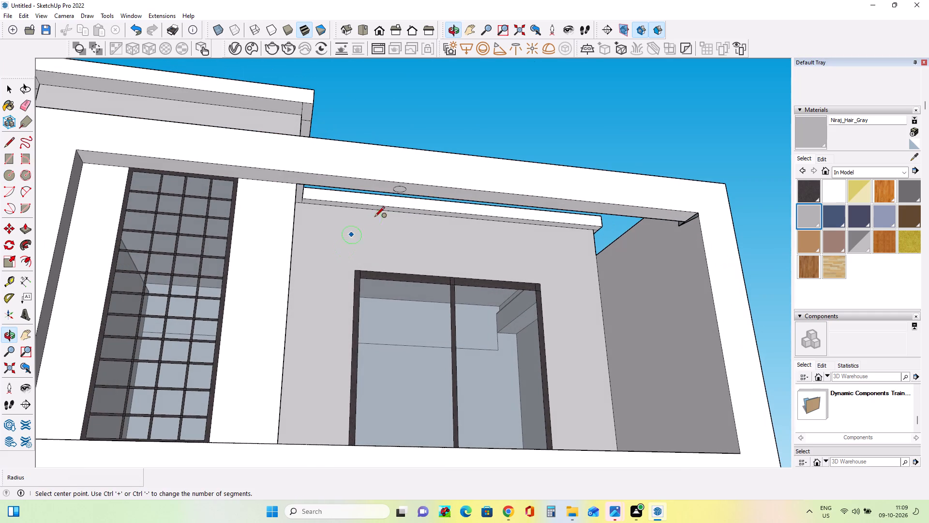
{"action": "left_click", "coordinate": [9, 228]}
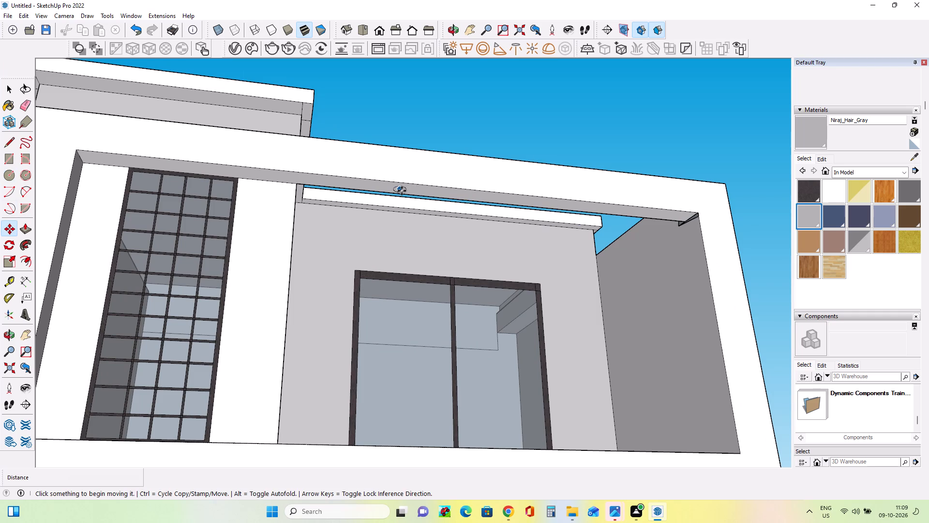
{"action": "left_click", "coordinate": [5, 90]}
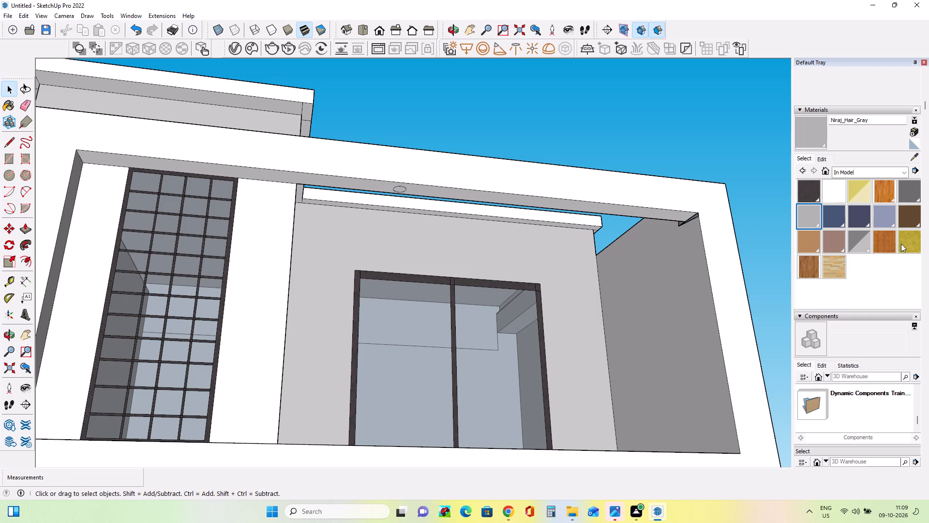
{"action": "left_click", "coordinate": [901, 244]}
{"action": "left_click", "coordinate": [399, 190]}
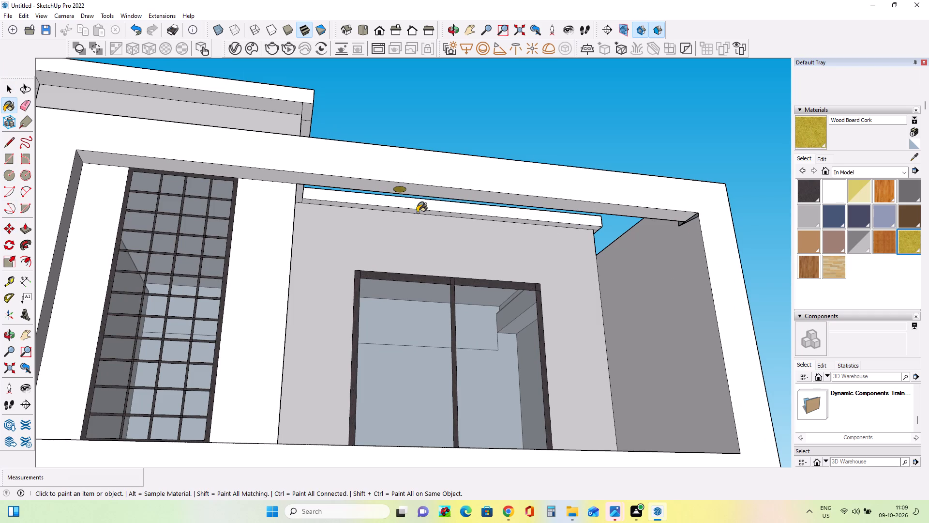
{"action": "left_click", "coordinate": [811, 222]}
{"action": "scroll", "coordinate": [391, 192], "scroll_direction": "up", "scroll_amount": 3}
{"action": "left_click", "coordinate": [405, 192]}
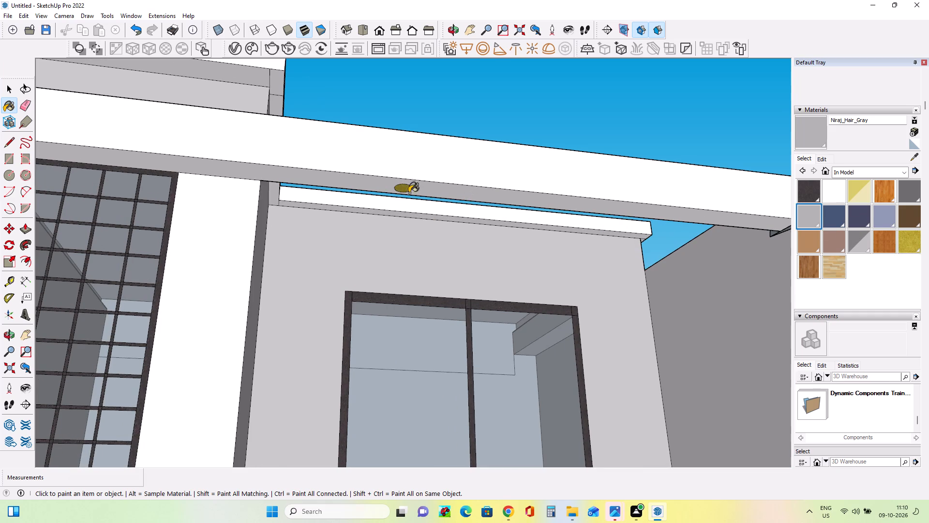
Examine the lights under the balcony beam in the reference image and compare their placement with the model.
{"action": "scroll", "coordinate": [558, 212], "scroll_direction": "down", "scroll_amount": 1}
{"action": "scroll", "coordinate": [558, 214], "scroll_direction": "up", "scroll_amount": 1}
{"action": "scroll", "coordinate": [558, 216], "scroll_direction": "down", "scroll_amount": 9}
{"action": "scroll", "coordinate": [191, 293], "scroll_direction": "up", "scroll_amount": 7}
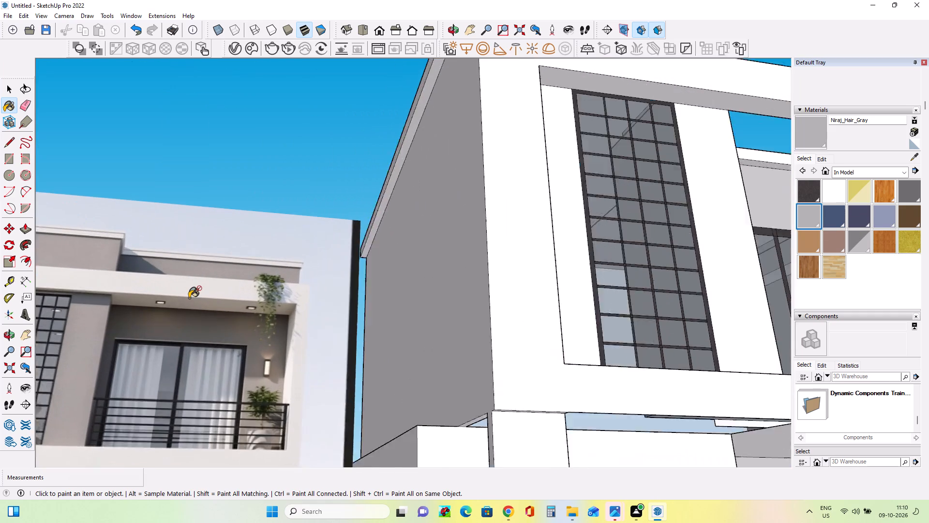
{"action": "scroll", "coordinate": [190, 297], "scroll_direction": "up", "scroll_amount": 5}
{"action": "scroll", "coordinate": [190, 297], "scroll_direction": "down", "scroll_amount": 13}
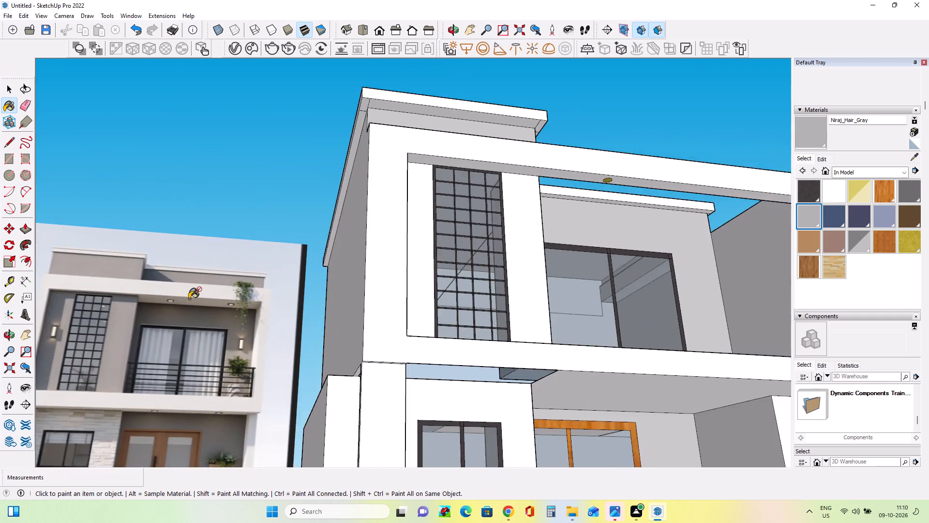
{"action": "scroll", "coordinate": [190, 298], "scroll_direction": "down", "scroll_amount": 3}
Copy the cork circle and its edge about 3' 7" along the beam's underside towards the tall gridded window.
{"action": "middle_click_drag", "start_coordinate": [460, 281], "coordinate": [415, 248]}
{"action": "scroll", "coordinate": [460, 280], "scroll_direction": "up", "scroll_amount": 1}
{"action": "scroll", "coordinate": [427, 211], "scroll_direction": "up", "scroll_amount": 8}
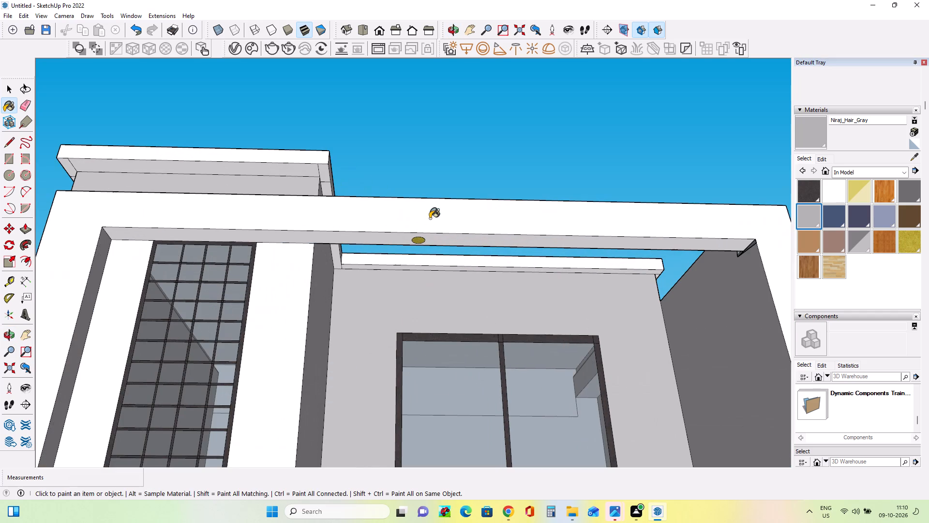
{"action": "left_click", "coordinate": [10, 87]}
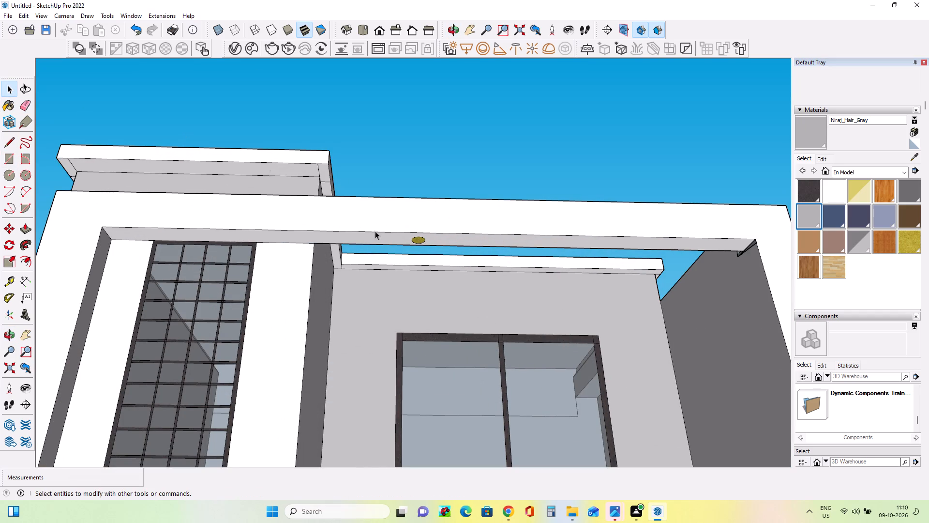
{"action": "left_click", "coordinate": [420, 241]}
{"action": "scroll", "coordinate": [421, 239], "scroll_direction": "up", "scroll_amount": 7}
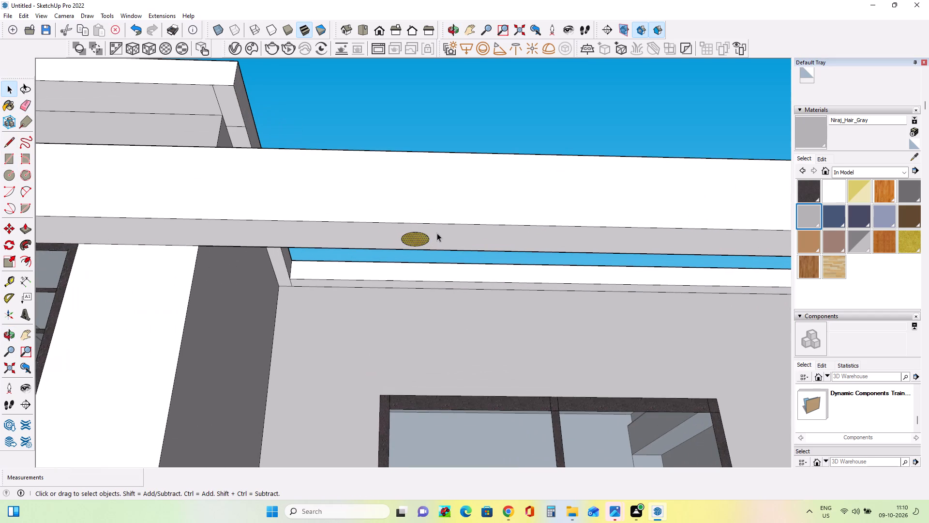
{"action": "left_click", "coordinate": [428, 236], "text": "ctrl"}
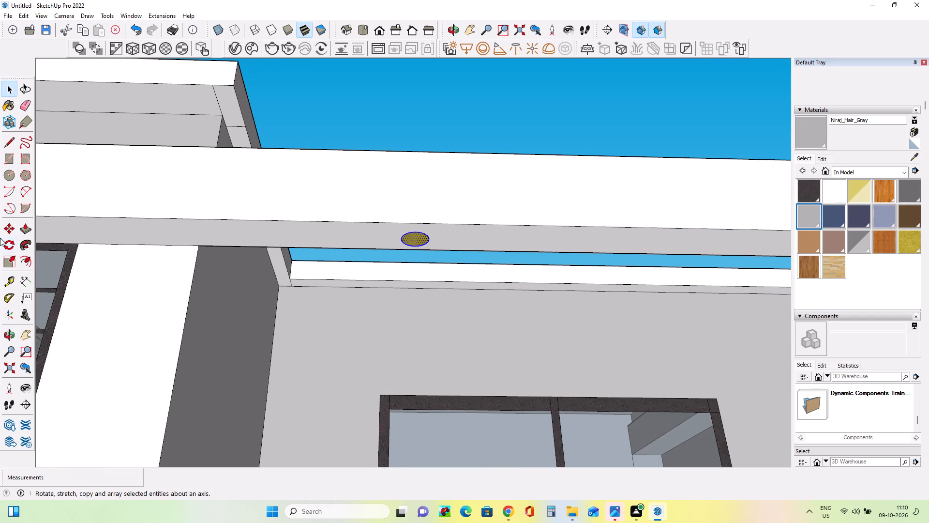
{"action": "left_click", "coordinate": [8, 232]}
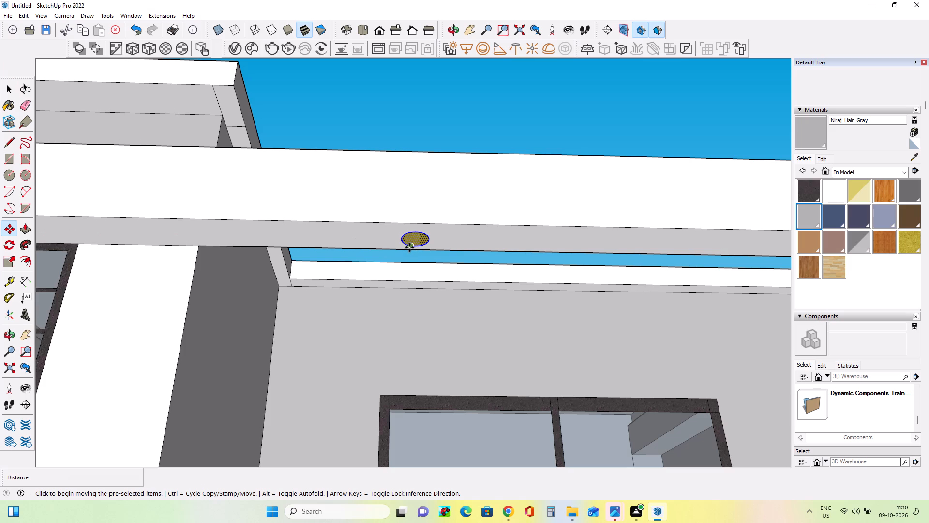
{"action": "left_click", "coordinate": [409, 247]}
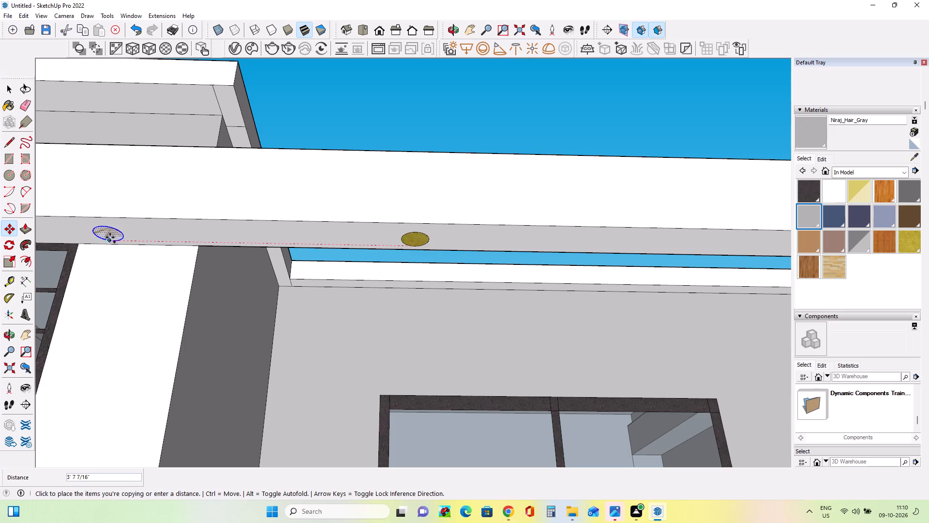
{"action": "left_click", "coordinate": [110, 237]}
Copy the new circle about 7' 8" along the beam, past the original circle towards the balcony's side wall.
{"action": "left_click", "coordinate": [125, 235]}
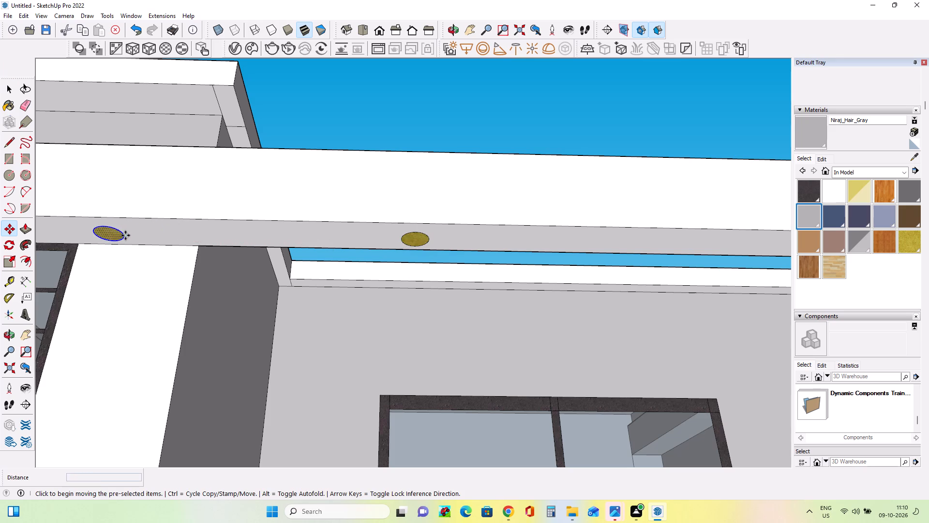
{"action": "scroll", "coordinate": [362, 264], "scroll_direction": "down", "scroll_amount": 3}
{"action": "scroll", "coordinate": [401, 280], "scroll_direction": "down", "scroll_amount": 3}
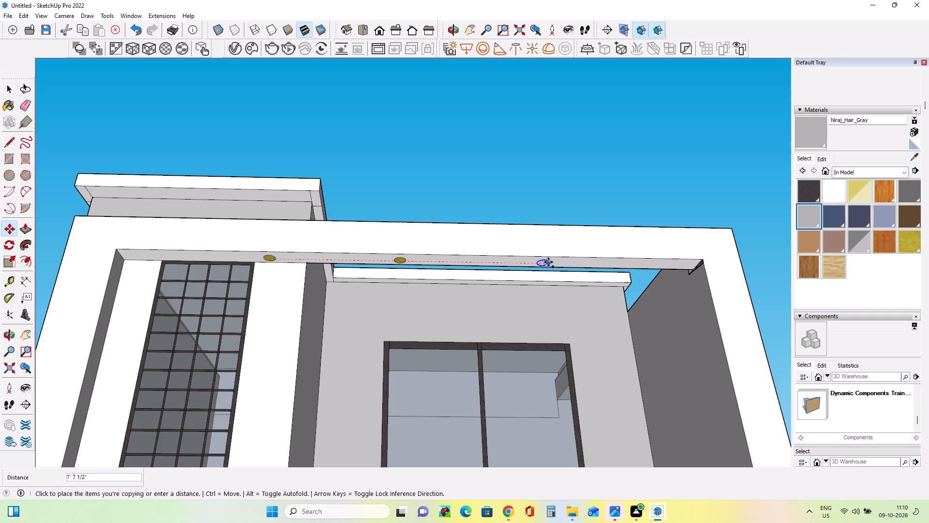
{"action": "scroll", "coordinate": [550, 261], "scroll_direction": "up", "scroll_amount": 7}
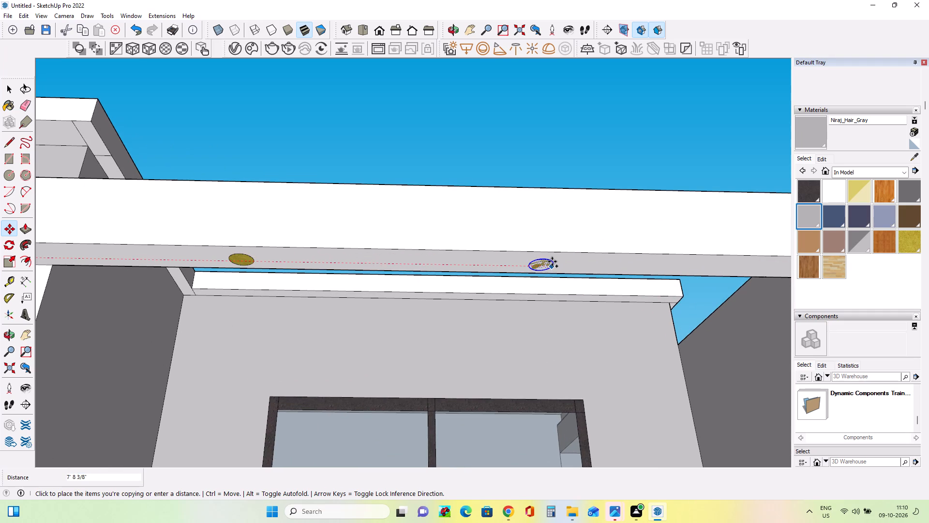
{"action": "left_click", "coordinate": [552, 261]}
Examine the whole front facade beside the reference image.
{"action": "scroll", "coordinate": [581, 308], "scroll_direction": "down", "scroll_amount": 11}
{"action": "middle_click_drag", "start_coordinate": [584, 335], "coordinate": [575, 438]}
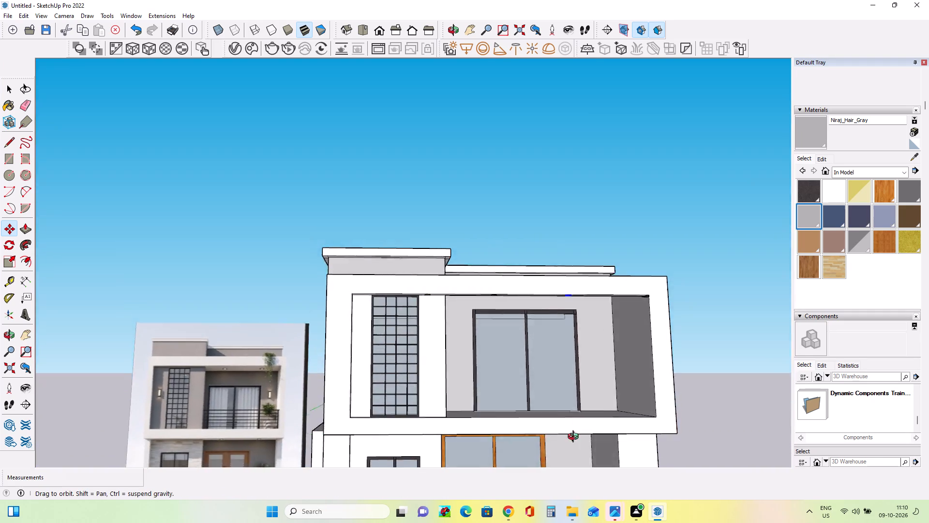
{"action": "middle_click_drag", "start_coordinate": [575, 438], "coordinate": [562, 492]}
{"action": "scroll", "coordinate": [495, 427], "scroll_direction": "down", "scroll_amount": 3}
{"action": "middle_click_drag", "start_coordinate": [532, 448], "coordinate": [513, 397]}
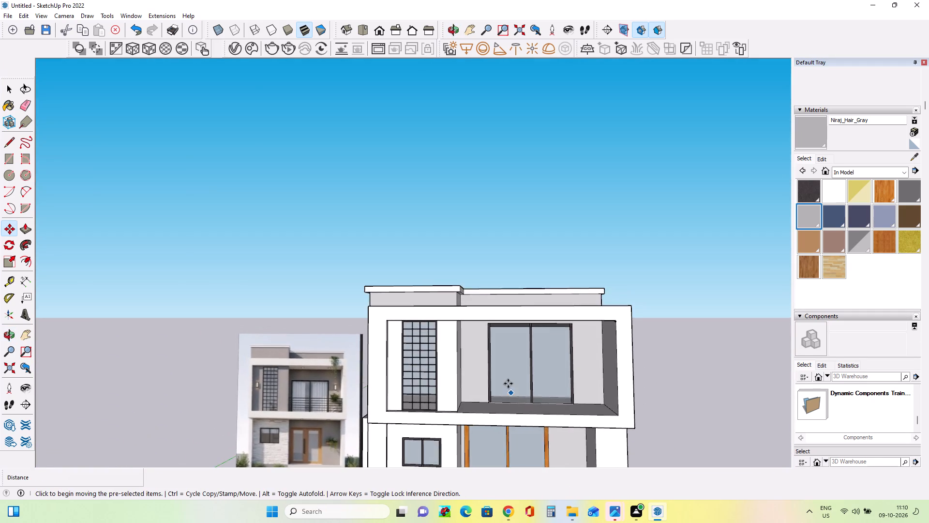
{"action": "scroll", "coordinate": [508, 384], "scroll_direction": "down", "scroll_amount": 8}
{"action": "scroll", "coordinate": [531, 393], "scroll_direction": "up", "scroll_amount": 3}
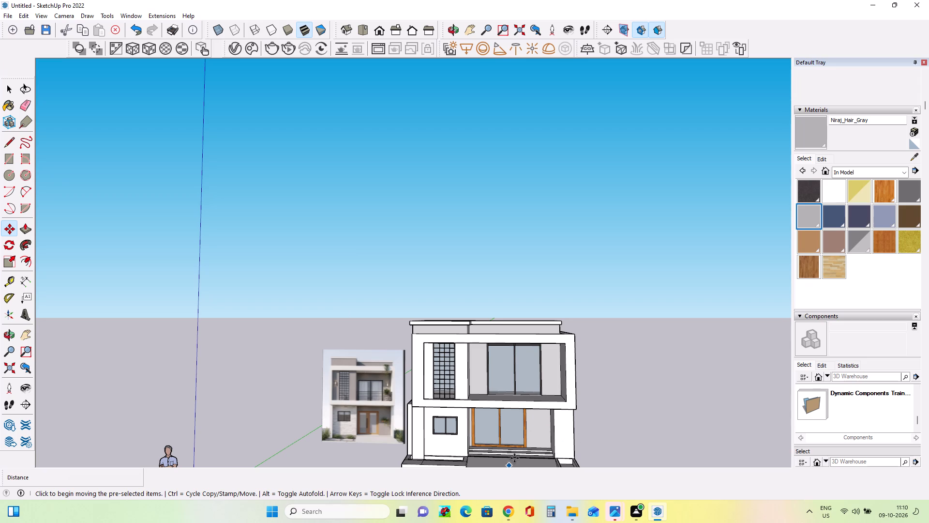
{"action": "middle_click_drag", "start_coordinate": [557, 449], "coordinate": [565, 462]}
{"action": "scroll", "coordinate": [525, 455], "scroll_direction": "up", "scroll_amount": 4}
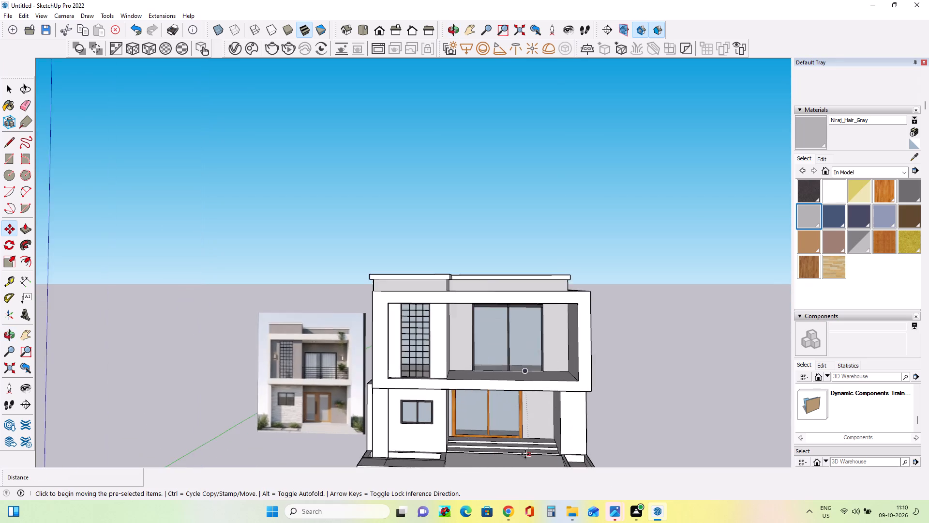
{"action": "scroll", "coordinate": [525, 454], "scroll_direction": "up", "scroll_amount": 3}
{"action": "middle_click_drag", "start_coordinate": [526, 454], "coordinate": [536, 468]}
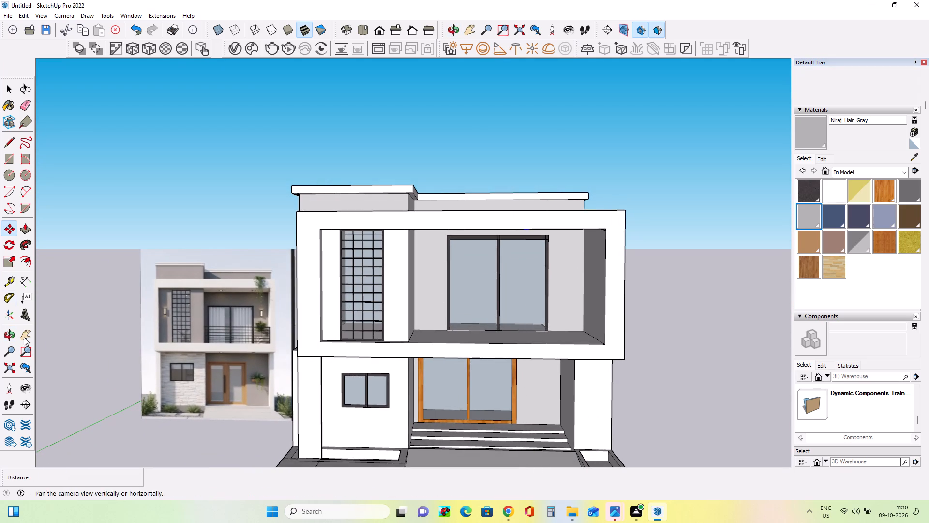
Push the inner face of the entrance porch's outer side wall back about 1' to widen the porch.
{"action": "left_click", "coordinate": [20, 227]}
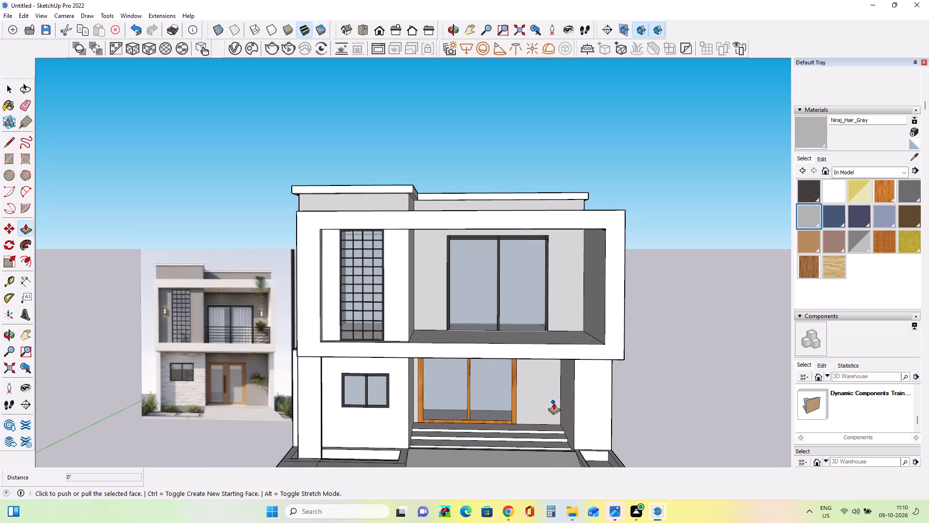
{"action": "left_click", "coordinate": [570, 400]}
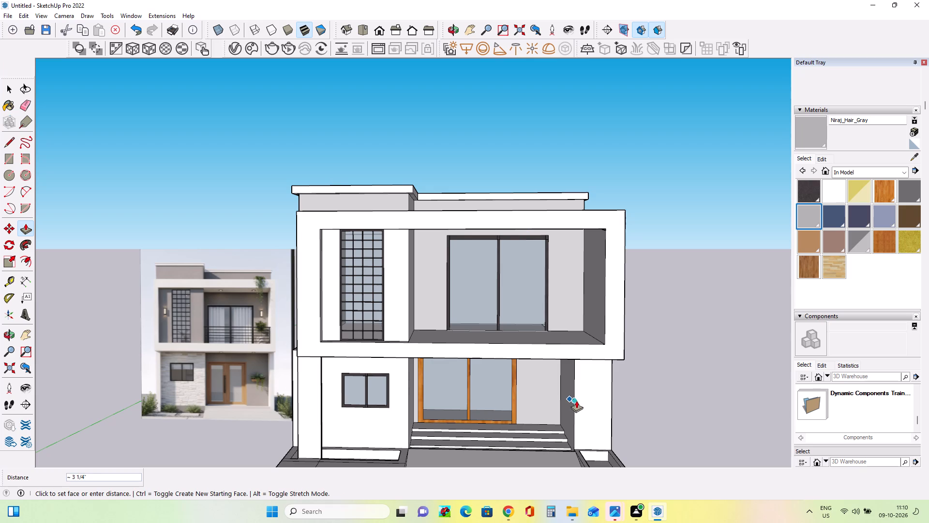
{"action": "scroll", "coordinate": [546, 423], "scroll_direction": "up", "scroll_amount": 7}
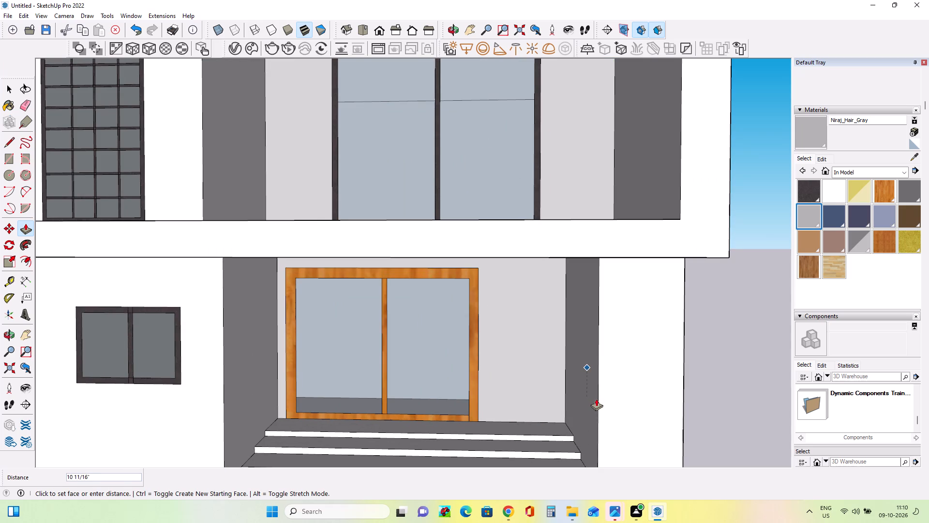
{"action": "key", "text": "Escape"}
{"action": "left_click", "coordinate": [585, 394]}
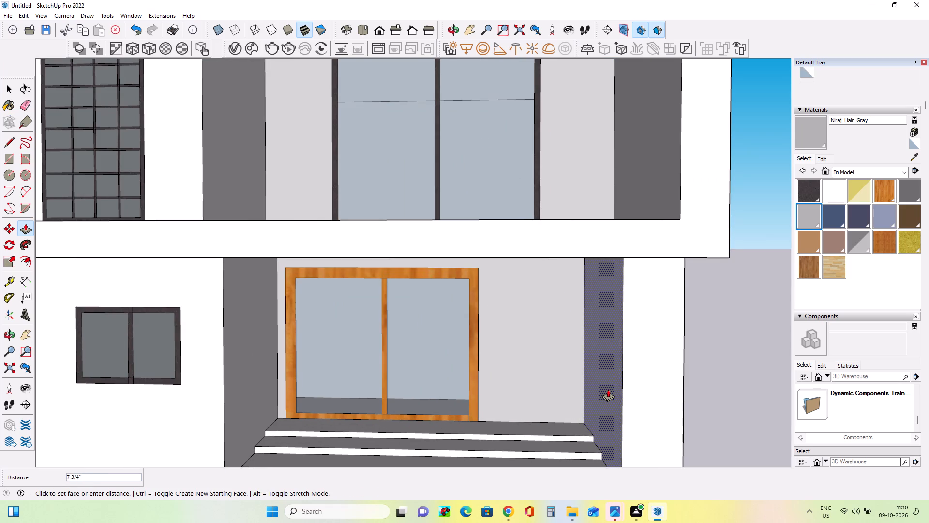
{"action": "left_click", "coordinate": [621, 388]}
Shift the inner face of the upper balcony's outer side wall by about 7/8".
{"action": "scroll", "coordinate": [543, 404], "scroll_direction": "down", "scroll_amount": 8}
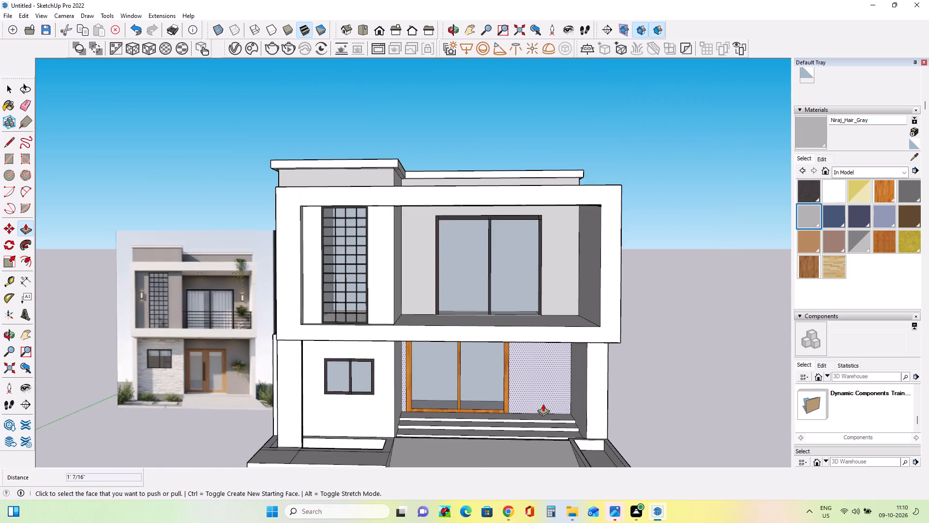
{"action": "middle_click_drag", "start_coordinate": [544, 418], "coordinate": [556, 445]}
{"action": "scroll", "coordinate": [573, 444], "scroll_direction": "up", "scroll_amount": 3}
{"action": "middle_click_drag", "start_coordinate": [573, 444], "coordinate": [584, 453]}
{"action": "left_click", "coordinate": [581, 265]}
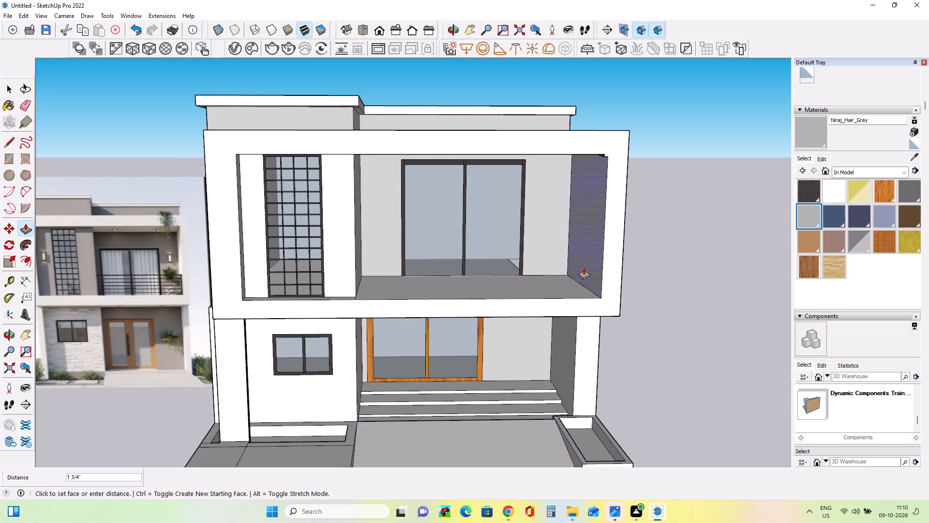
{"action": "left_click", "coordinate": [583, 267]}
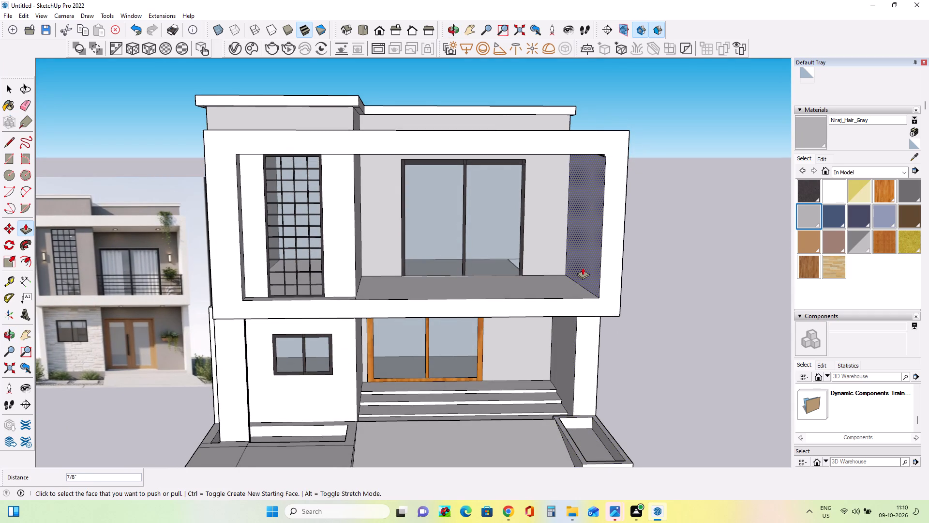
Push the inner face of the entrance porch's outer side wall back about 4 1/8".
{"action": "left_click", "coordinate": [567, 375]}
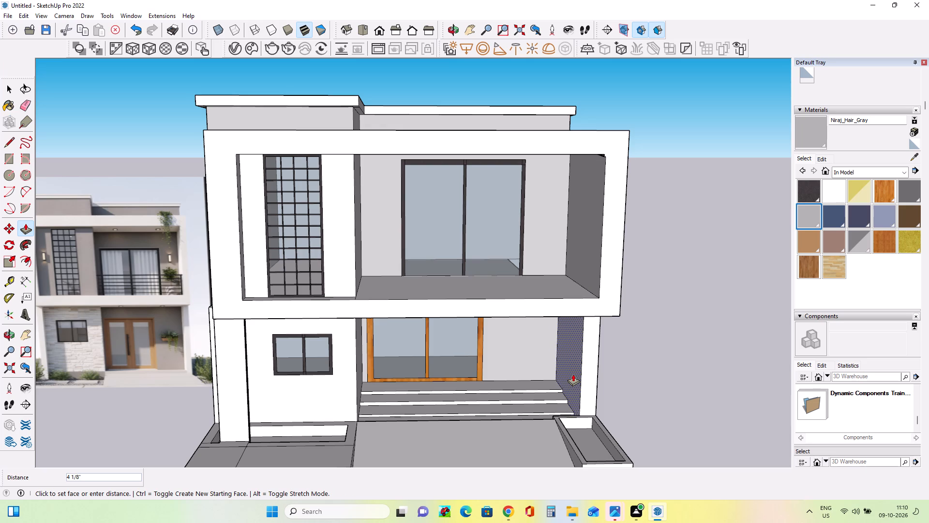
{"action": "left_click", "coordinate": [573, 374]}
Examine the whole house from several angles beside the reference image to compare proportions and wall finishes.
{"action": "middle_click_drag", "start_coordinate": [539, 432], "coordinate": [523, 427]}
{"action": "scroll", "coordinate": [522, 427], "scroll_direction": "down", "scroll_amount": 2}
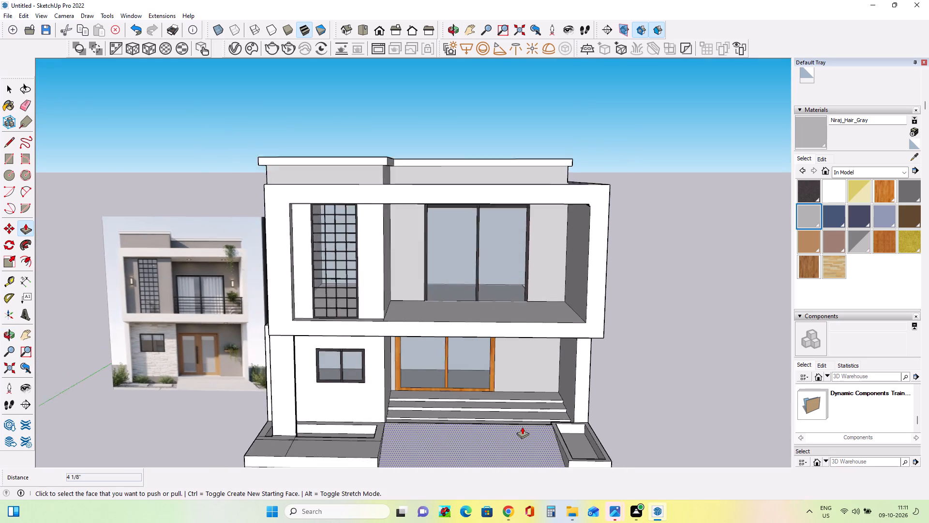
{"action": "scroll", "coordinate": [522, 427], "scroll_direction": "down", "scroll_amount": 5}
{"action": "middle_click_drag", "start_coordinate": [512, 446], "coordinate": [521, 458]}
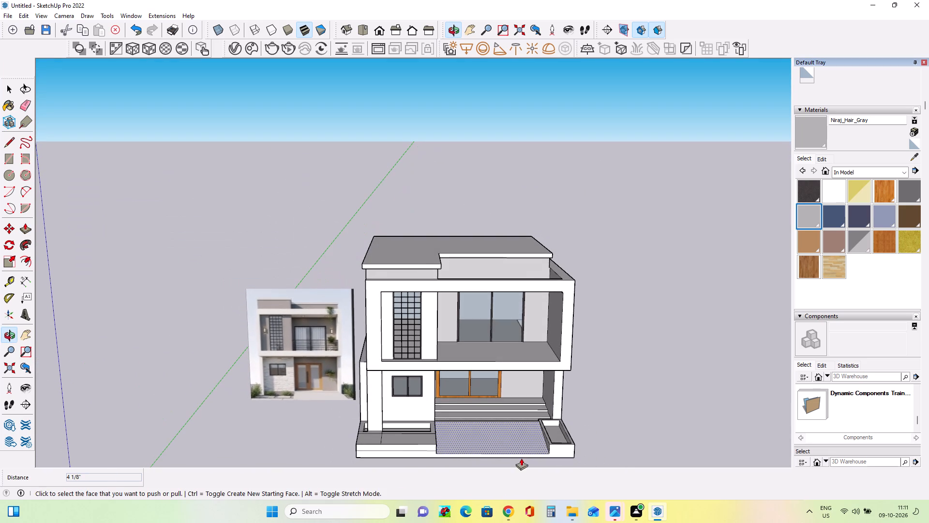
{"action": "scroll", "coordinate": [477, 452], "scroll_direction": "up", "scroll_amount": 3}
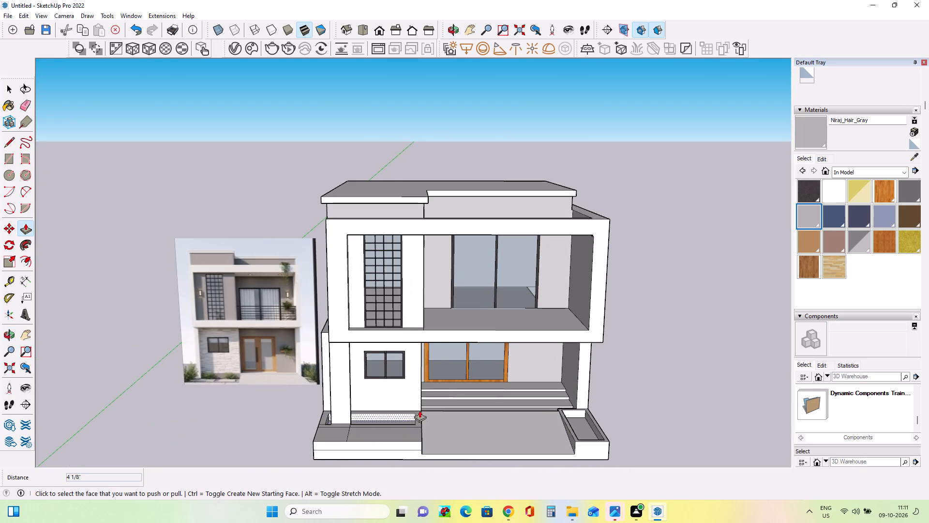
{"action": "middle_click_drag", "start_coordinate": [436, 348], "coordinate": [437, 327]}
{"action": "scroll", "coordinate": [535, 319], "scroll_direction": "up", "scroll_amount": 1}
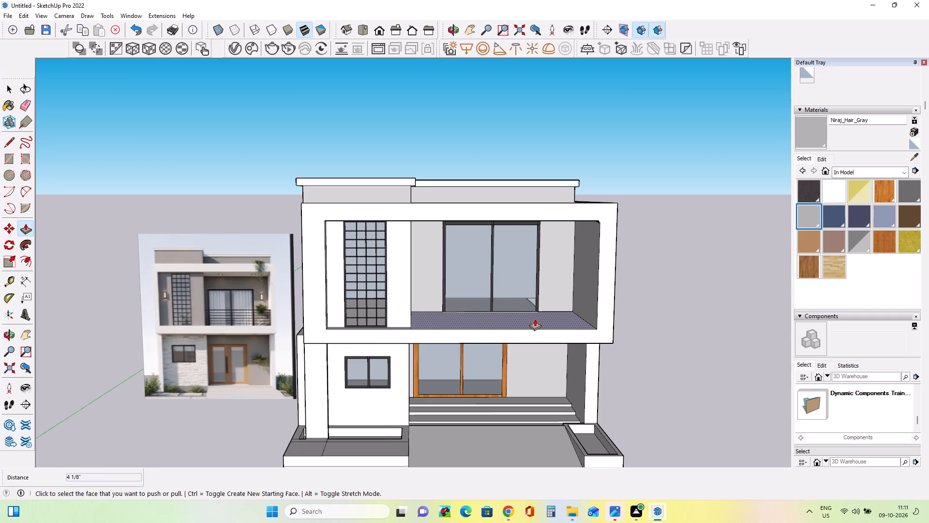
{"action": "middle_click_drag", "start_coordinate": [537, 318], "coordinate": [567, 336]}
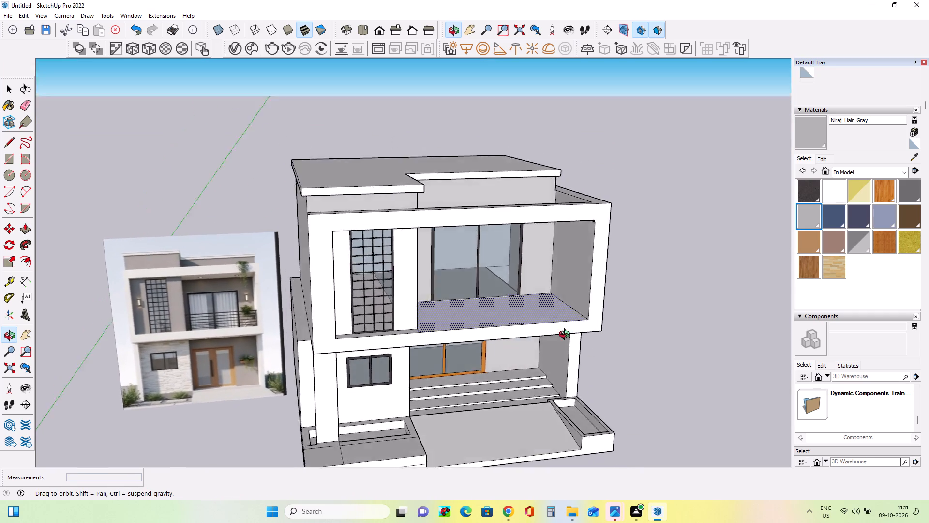
{"action": "middle_click_drag", "start_coordinate": [567, 336], "coordinate": [532, 321]}
{"action": "scroll", "coordinate": [489, 344], "scroll_direction": "down", "scroll_amount": 2}
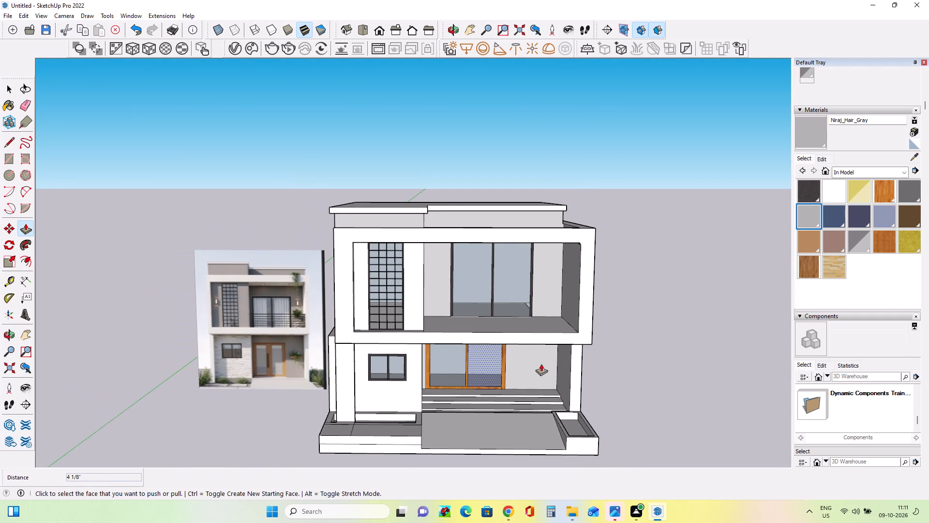
{"action": "middle_click_drag", "start_coordinate": [541, 364], "coordinate": [496, 363]}
{"action": "scroll", "coordinate": [496, 363], "scroll_direction": "down", "scroll_amount": 2}
{"action": "middle_click_drag", "start_coordinate": [529, 407], "coordinate": [523, 398]}
{"action": "scroll", "coordinate": [523, 398], "scroll_direction": "up", "scroll_amount": 2}
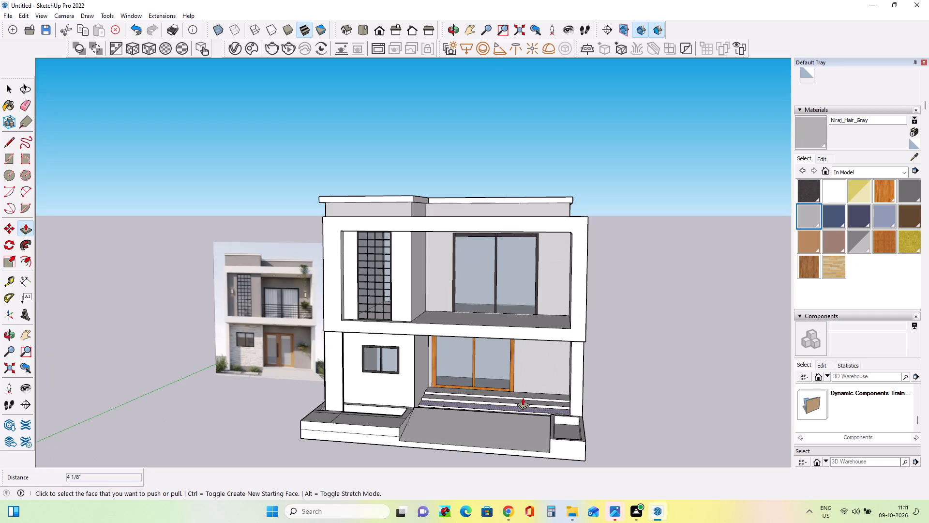
{"action": "middle_click_drag", "start_coordinate": [523, 398], "coordinate": [581, 393]}
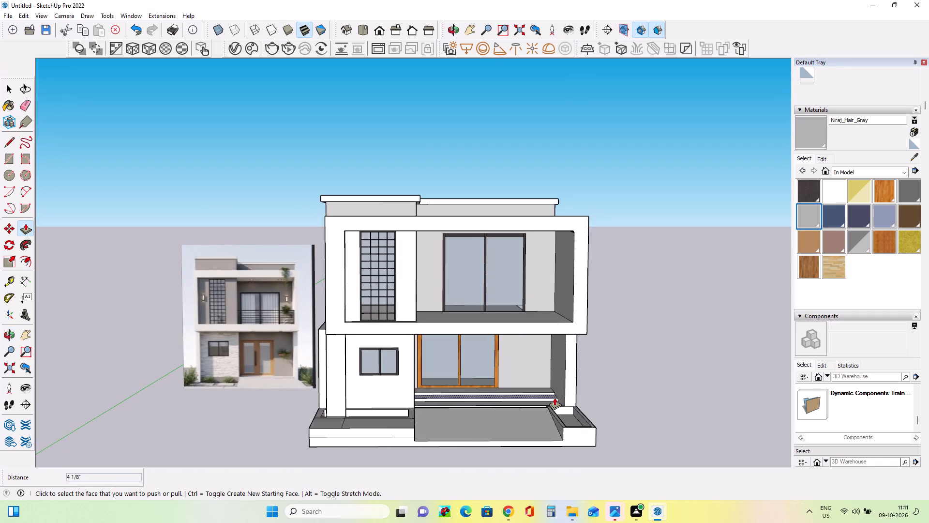
{"action": "middle_click", "coordinate": [554, 398]}
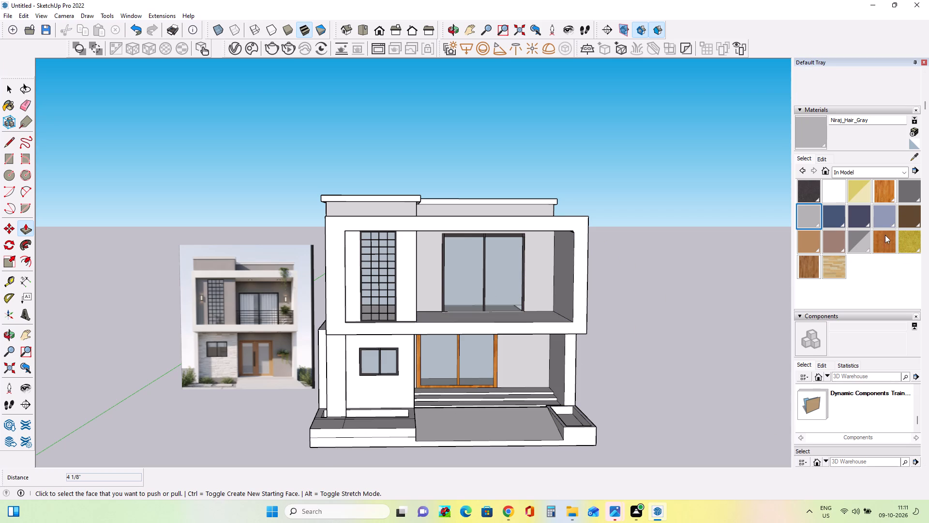
Browse the Tile material collection for a cladding similar to the reference's ground-floor wall.
{"action": "left_click", "coordinate": [868, 171]}
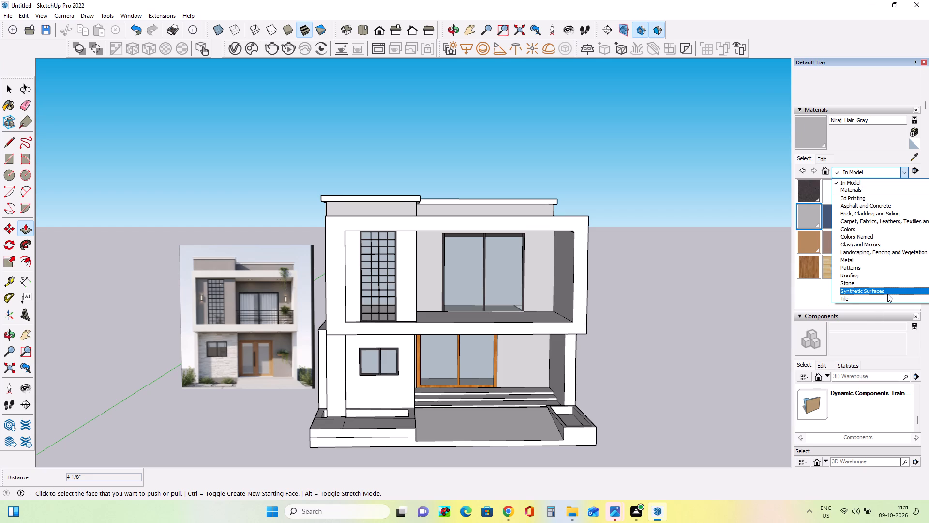
{"action": "left_click", "coordinate": [879, 302]}
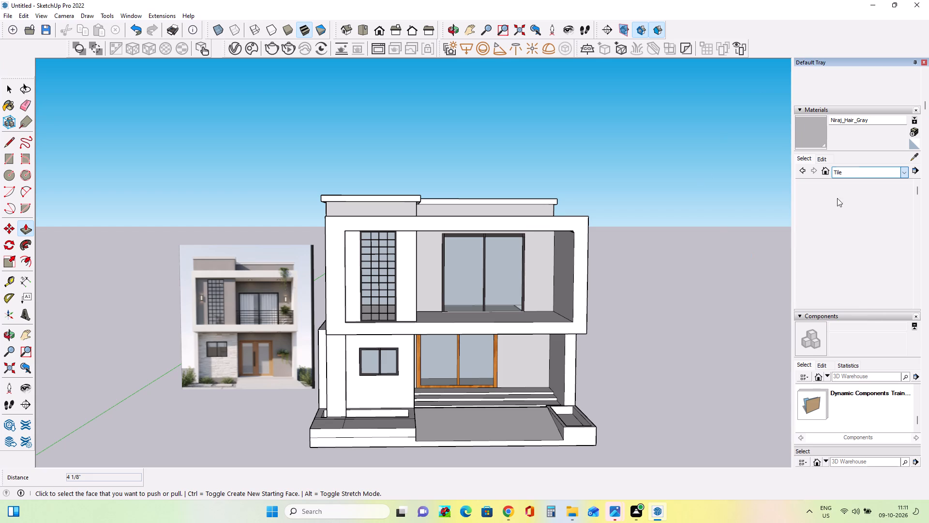
{"action": "scroll", "coordinate": [863, 264], "scroll_direction": "down", "scroll_amount": 3}
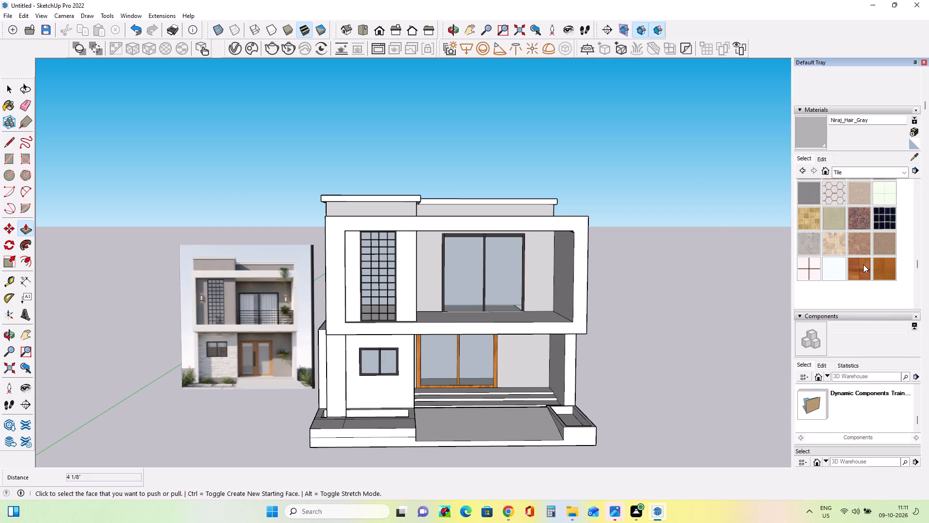
{"action": "scroll", "coordinate": [863, 264], "scroll_direction": "up", "scroll_amount": 3}
{"action": "scroll", "coordinate": [863, 264], "scroll_direction": "down", "scroll_amount": 2}
{"action": "scroll", "coordinate": [863, 264], "scroll_direction": "up", "scroll_amount": 2}
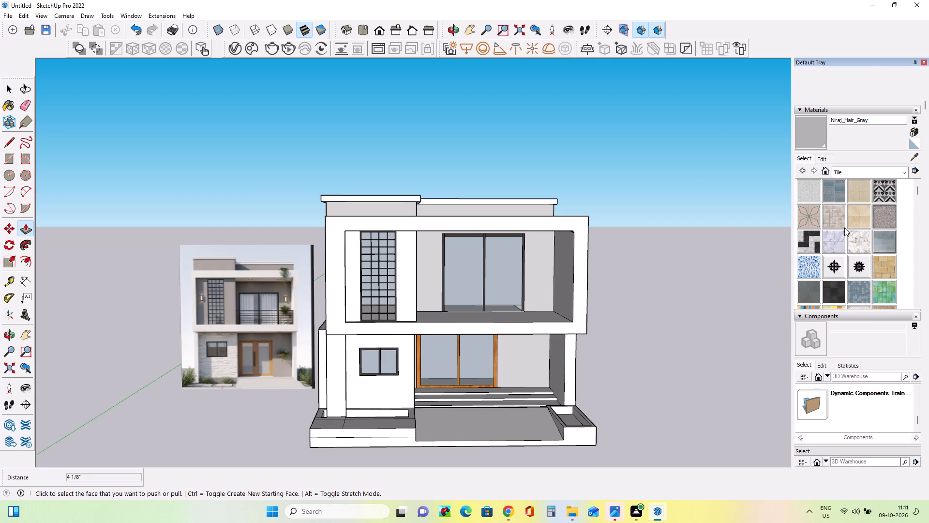
{"action": "scroll", "coordinate": [869, 250], "scroll_direction": "up", "scroll_amount": 2}
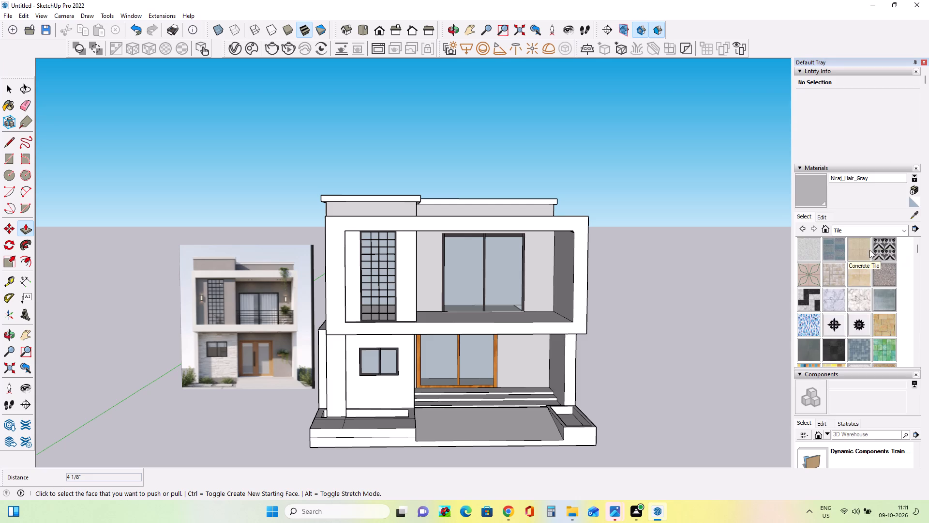
{"action": "scroll", "coordinate": [869, 250], "scroll_direction": "up", "scroll_amount": 1}
{"action": "scroll", "coordinate": [843, 315], "scroll_direction": "down", "scroll_amount": 3}
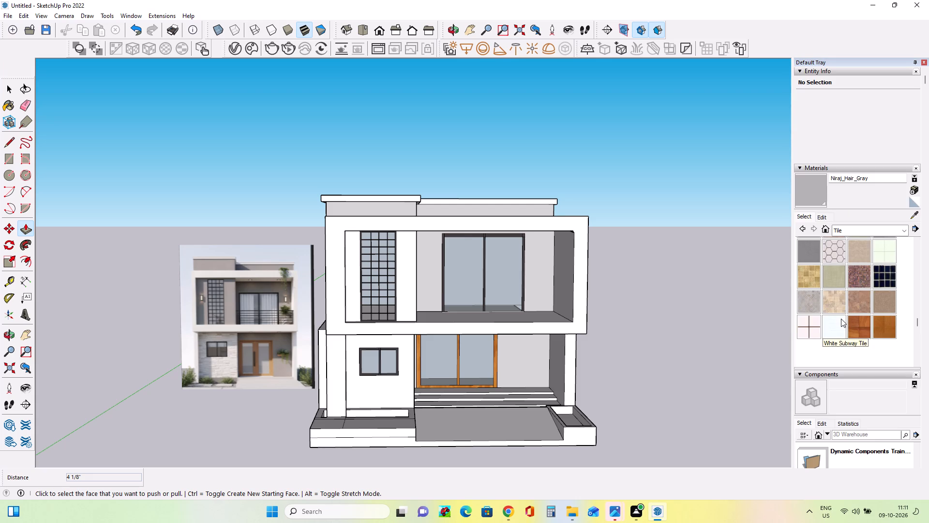
Paint the ground-floor wall around the small window with Stone Sandstone Ashlar Light from the Brick, Cladding and Siding collection.
{"action": "left_click", "coordinate": [878, 228]}
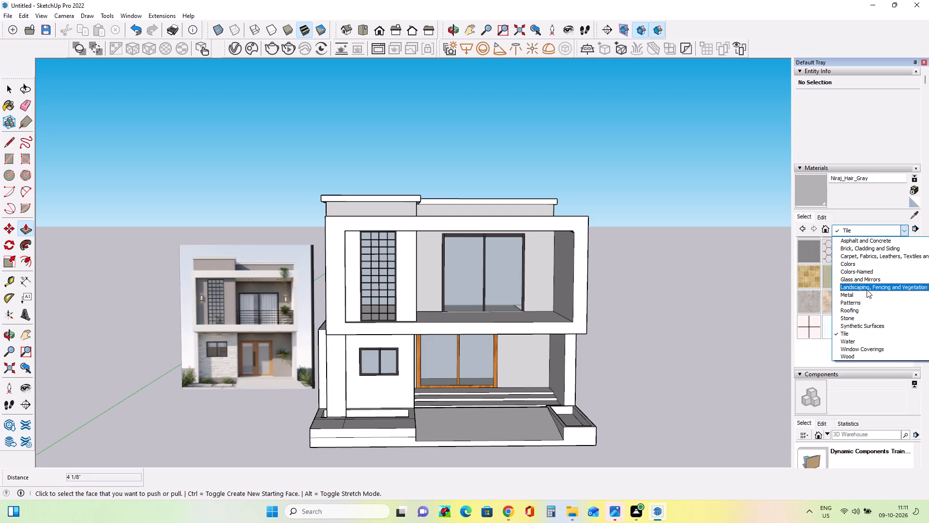
{"action": "left_click", "coordinate": [867, 246]}
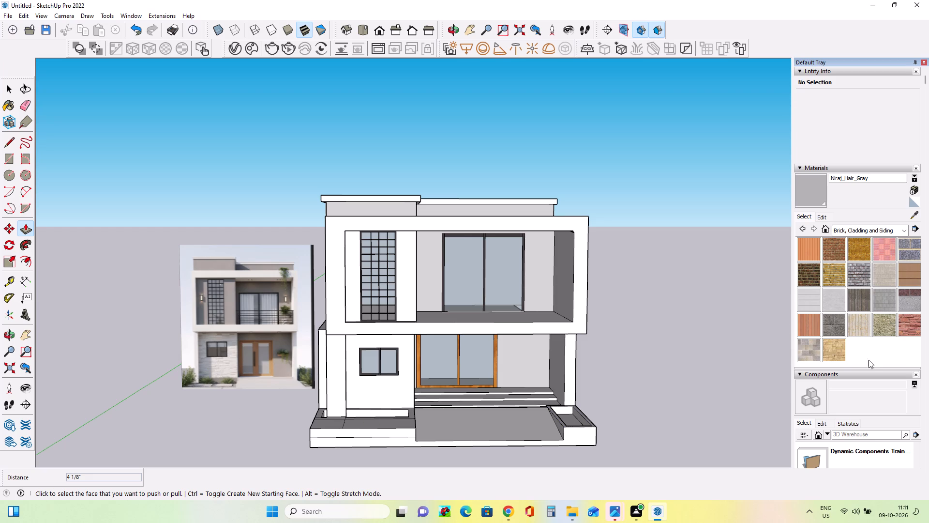
{"action": "left_click", "coordinate": [827, 353]}
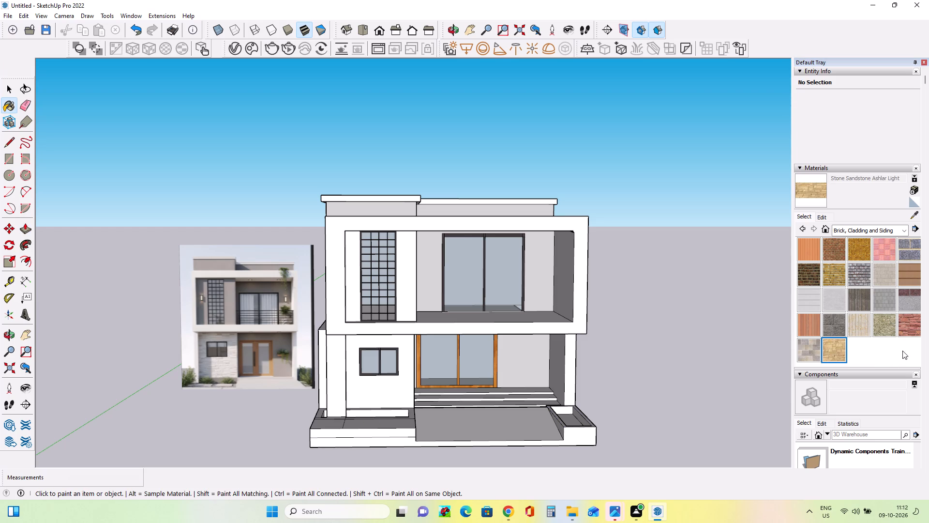
{"action": "left_click", "coordinate": [397, 389]}
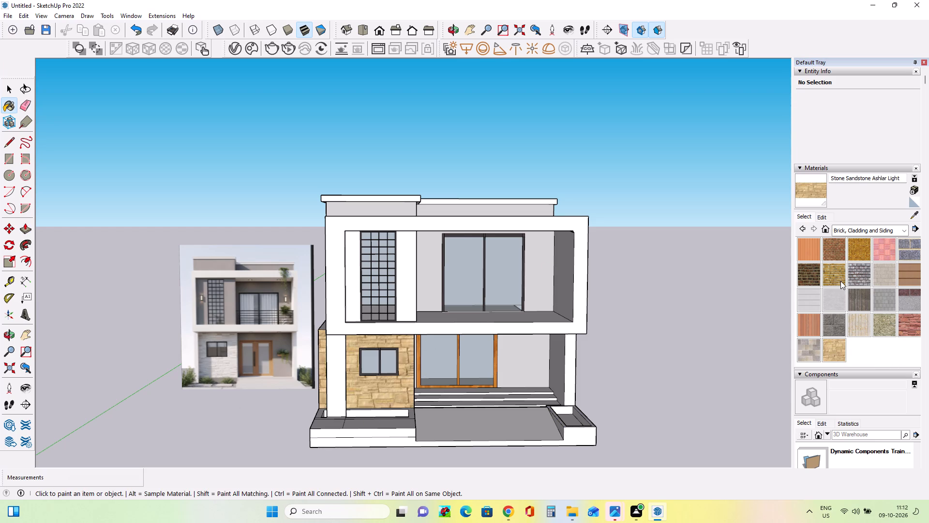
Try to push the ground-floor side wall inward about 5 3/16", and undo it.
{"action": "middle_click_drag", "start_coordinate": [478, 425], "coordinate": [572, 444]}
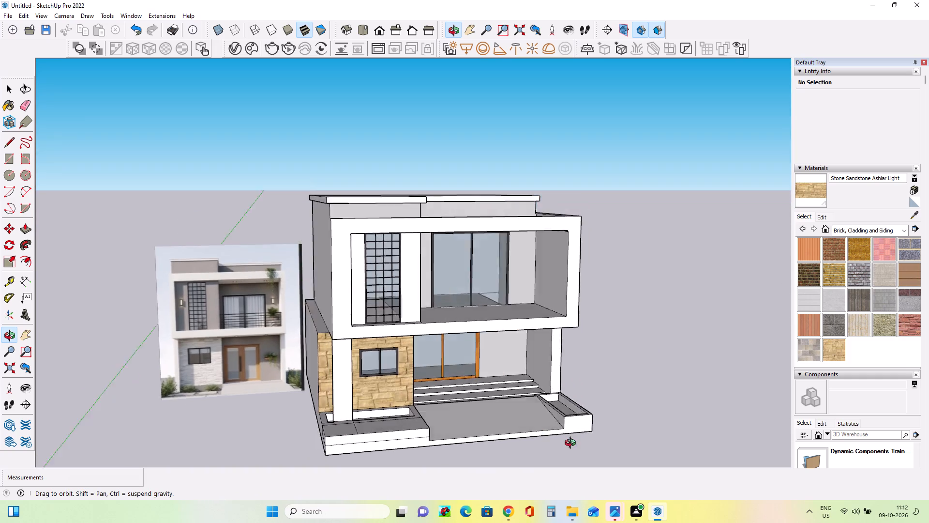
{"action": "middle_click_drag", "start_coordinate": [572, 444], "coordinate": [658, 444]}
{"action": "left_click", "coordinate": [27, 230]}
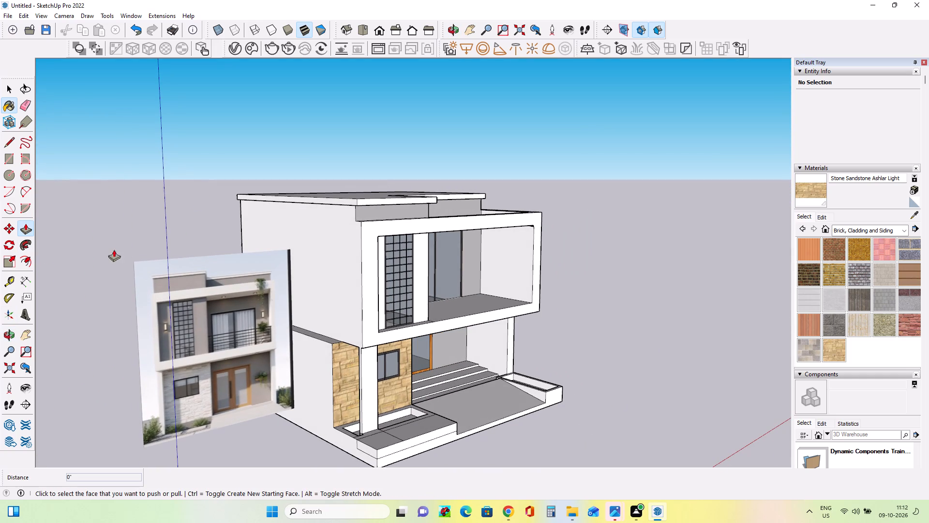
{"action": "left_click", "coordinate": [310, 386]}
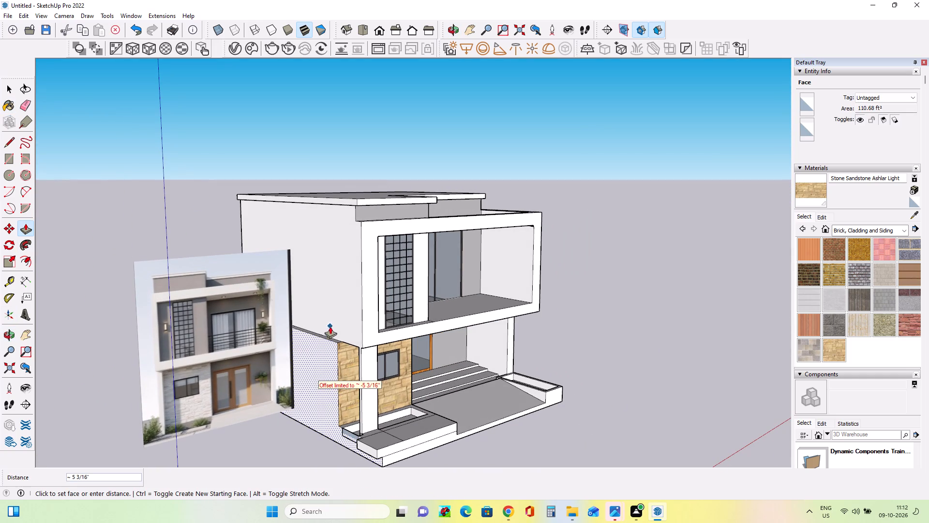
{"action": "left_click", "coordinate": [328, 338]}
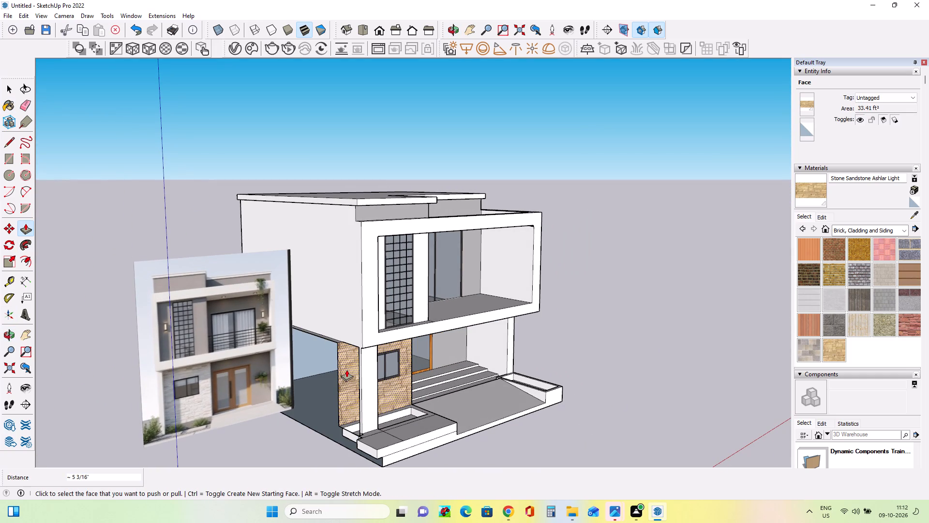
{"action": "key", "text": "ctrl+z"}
Pull the upper-floor side wall outward by about 3 3/8" and again by about 6 11/16", flush with the ground-floor side wall.
{"action": "left_click", "coordinate": [352, 321]}
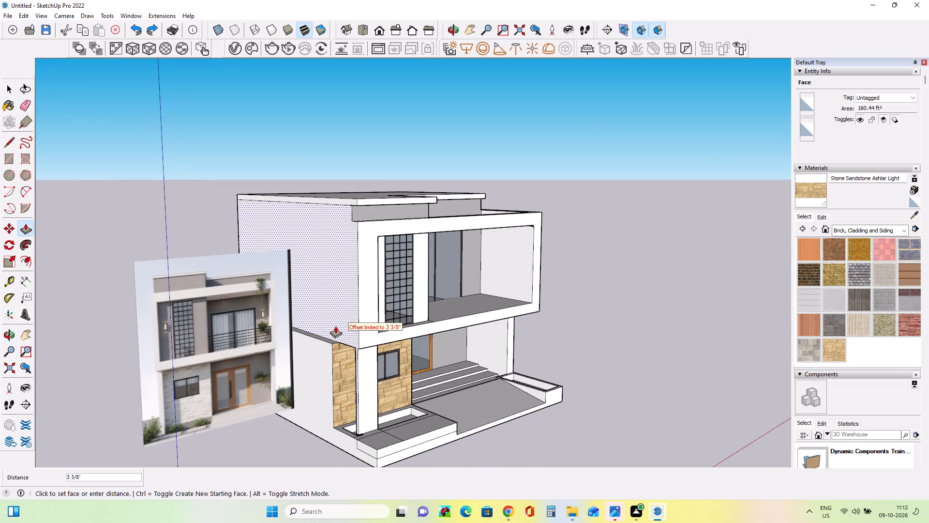
{"action": "left_click", "coordinate": [324, 338]}
{"action": "left_click", "coordinate": [334, 324]}
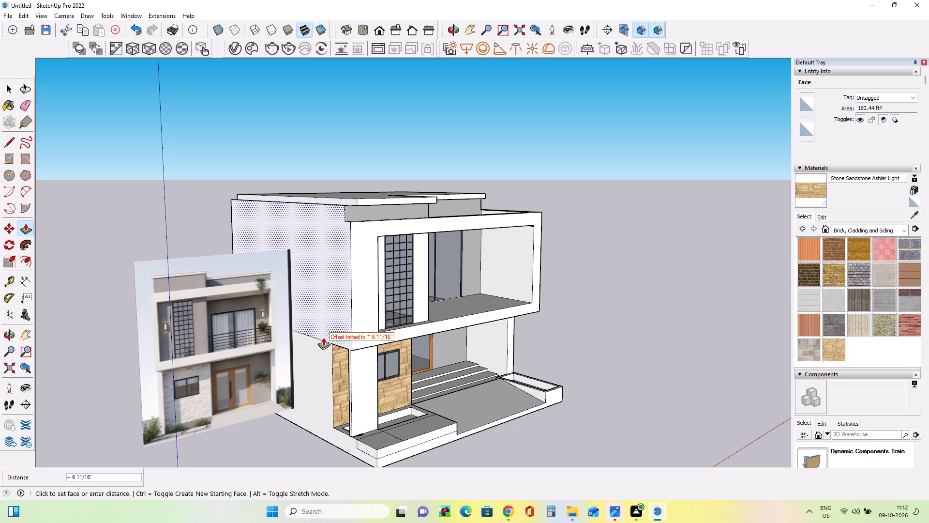
{"action": "left_click", "coordinate": [323, 338]}
Create a paler, greyish-beige version of the Stone Sandstone Ashlar Light material and paint the ground-floor window wall with it.
{"action": "middle_click_drag", "start_coordinate": [400, 380], "coordinate": [318, 381]}
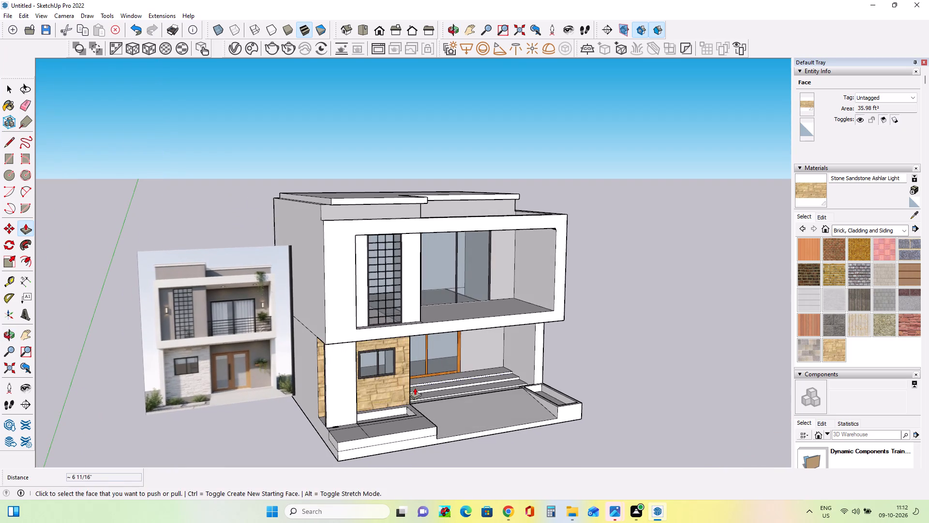
{"action": "middle_click_drag", "start_coordinate": [415, 387], "coordinate": [362, 370]}
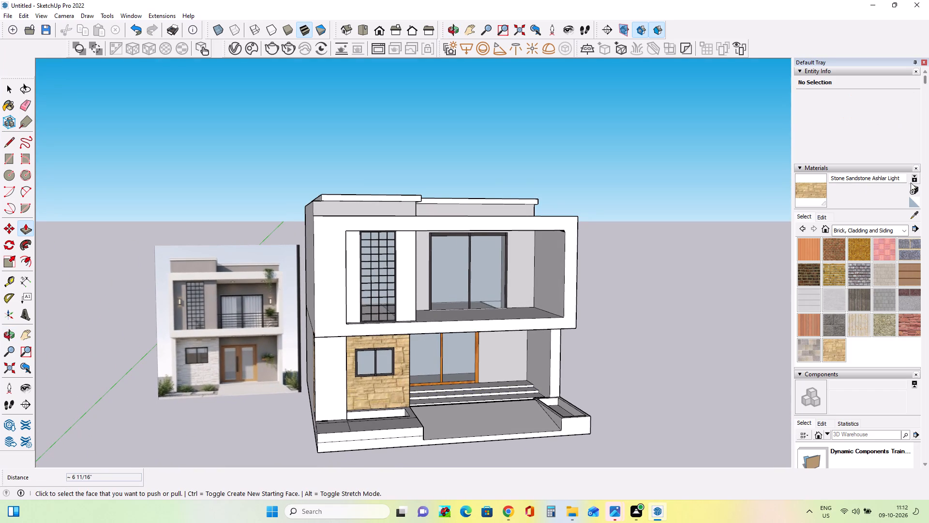
{"action": "left_click", "coordinate": [913, 191]}
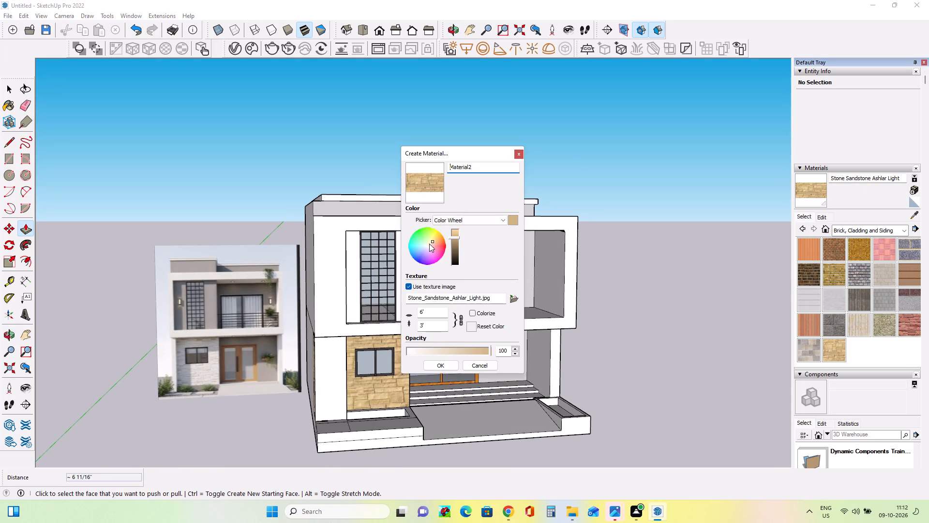
{"action": "left_click", "coordinate": [430, 245]}
{"action": "left_click", "coordinate": [454, 365]}
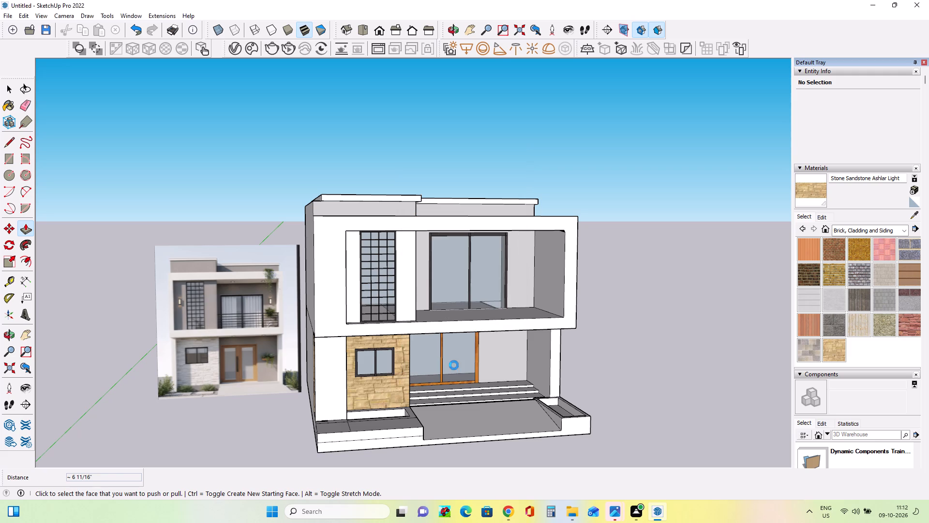
{"action": "left_click", "coordinate": [386, 390]}
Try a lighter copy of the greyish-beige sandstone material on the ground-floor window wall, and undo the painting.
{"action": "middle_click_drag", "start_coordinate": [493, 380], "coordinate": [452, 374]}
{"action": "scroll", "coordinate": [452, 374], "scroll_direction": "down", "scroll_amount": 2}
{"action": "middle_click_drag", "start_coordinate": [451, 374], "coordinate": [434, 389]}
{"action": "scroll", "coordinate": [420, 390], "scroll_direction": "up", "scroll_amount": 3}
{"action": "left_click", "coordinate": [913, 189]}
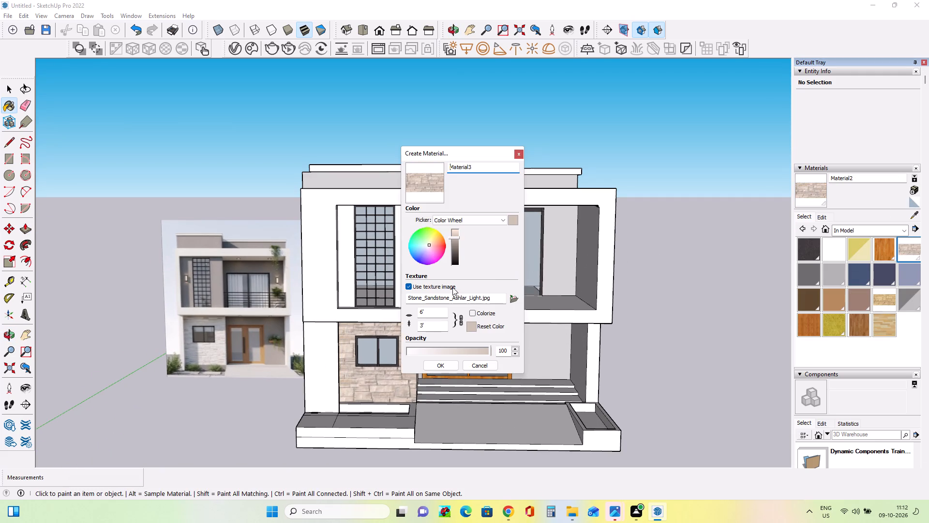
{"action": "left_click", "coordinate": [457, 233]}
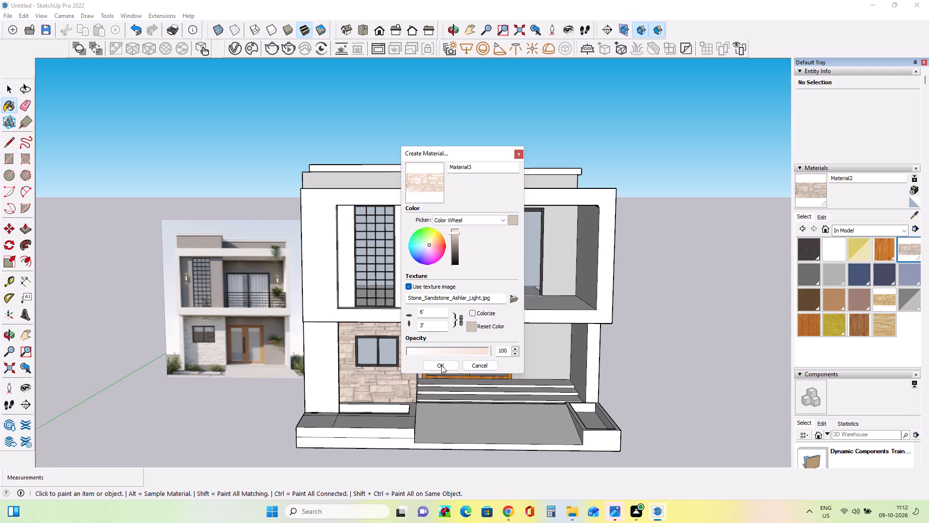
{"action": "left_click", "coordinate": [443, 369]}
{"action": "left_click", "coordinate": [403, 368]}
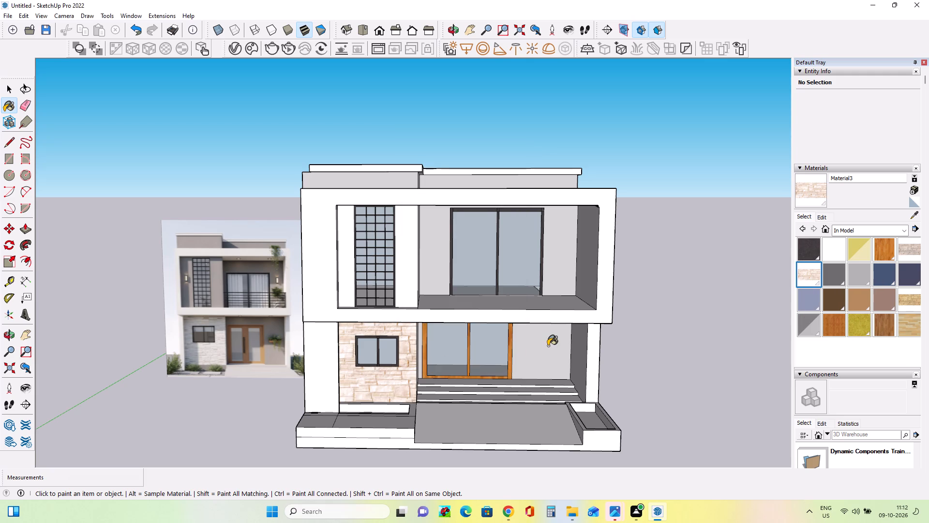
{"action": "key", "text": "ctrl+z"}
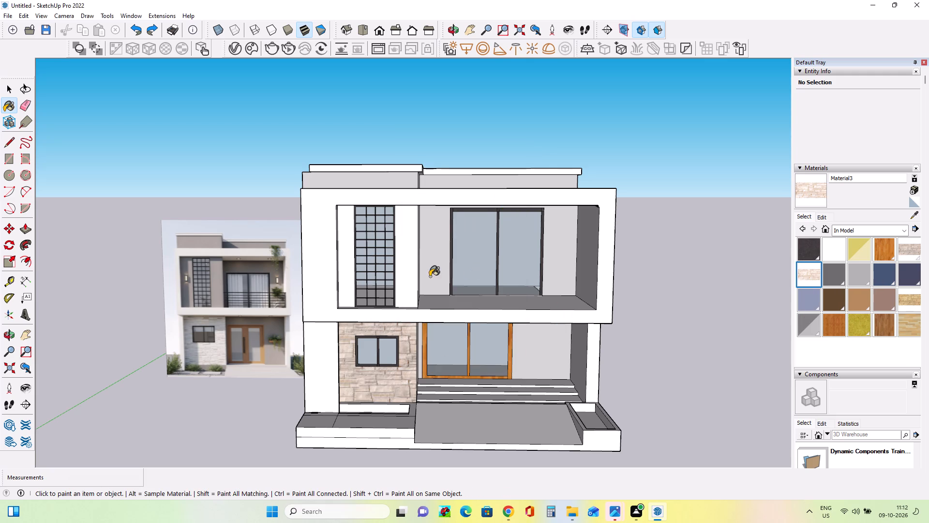
Paint the upper-floor wall strips on both sides of the tall grid window with Niraj_Hair_Gray.
{"action": "left_click", "coordinate": [857, 276]}
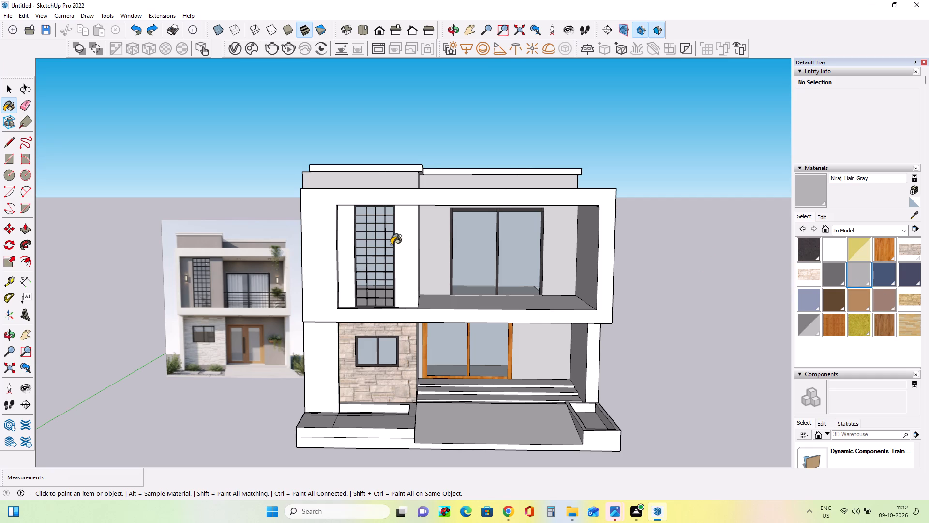
{"action": "left_click", "coordinate": [409, 257]}
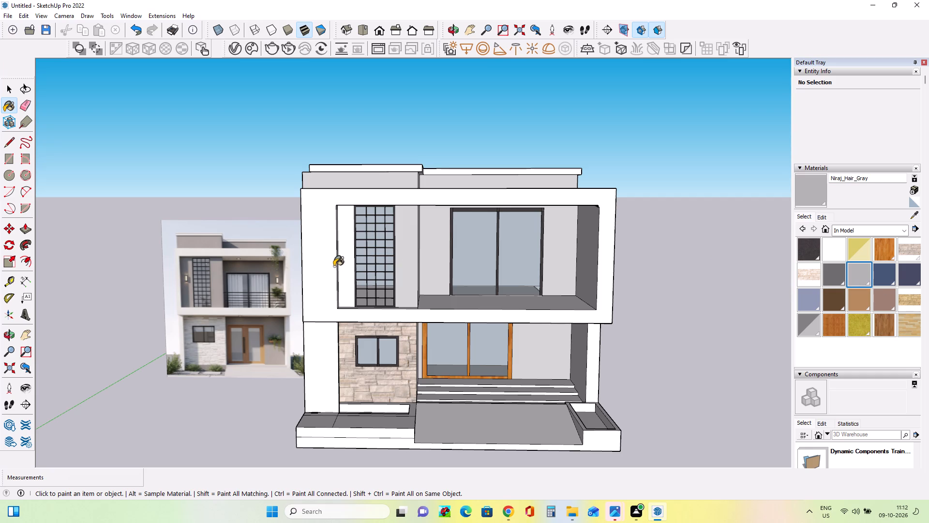
{"action": "left_click", "coordinate": [344, 269]}
{"action": "middle_click_drag", "start_coordinate": [489, 280], "coordinate": [499, 294]}
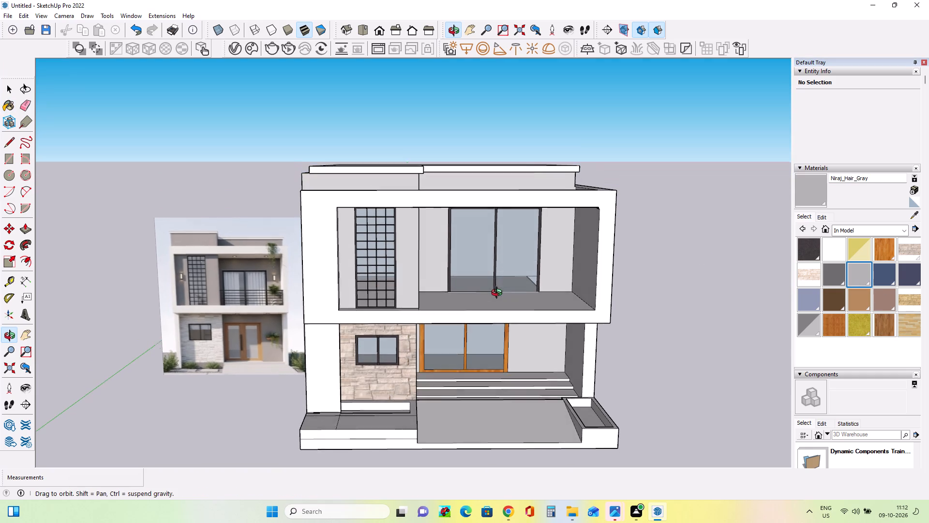
{"action": "middle_click_drag", "start_coordinate": [499, 294], "coordinate": [500, 299]}
Pull the higher roof slab's side edge outward about 6 11/16" and another 7 7/8", and push it back about 1 3/16".
{"action": "middle_click_drag", "start_coordinate": [397, 212], "coordinate": [524, 222]}
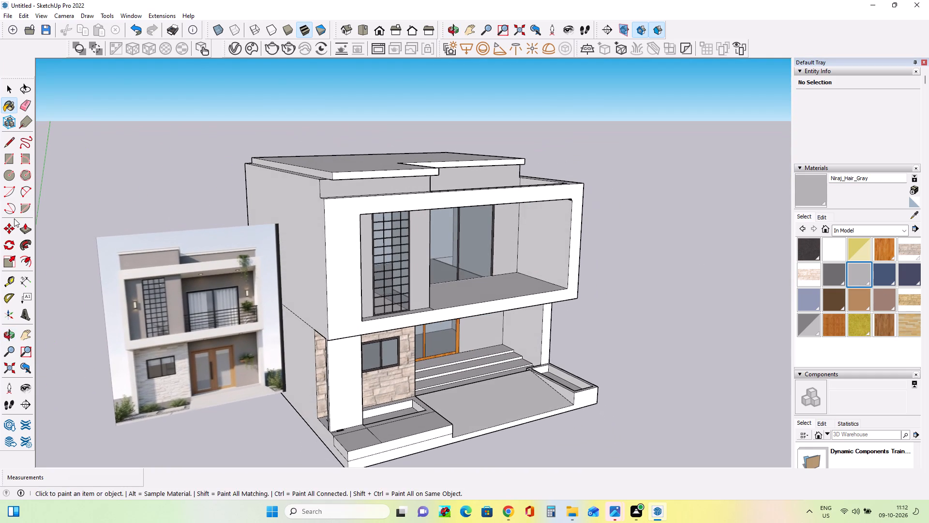
{"action": "left_click", "coordinate": [27, 231]}
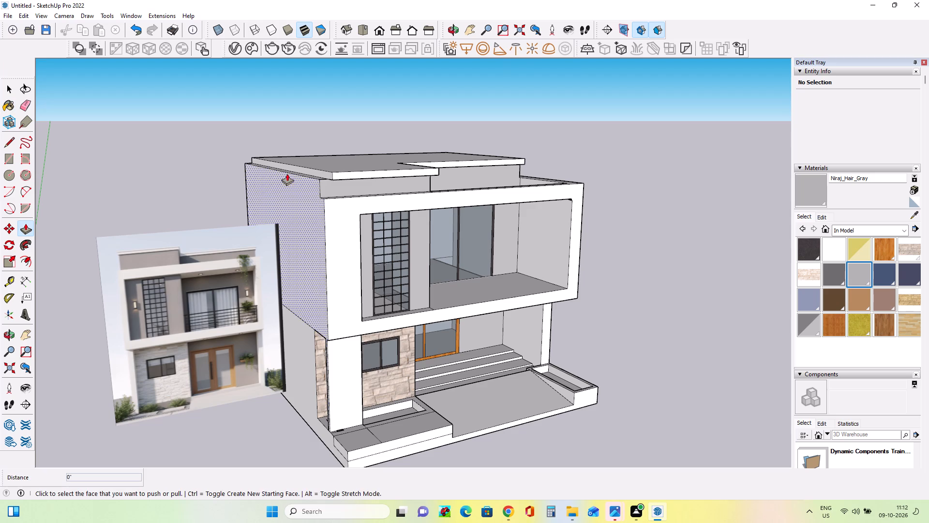
{"action": "left_click", "coordinate": [318, 170]}
{"action": "left_click", "coordinate": [304, 181]}
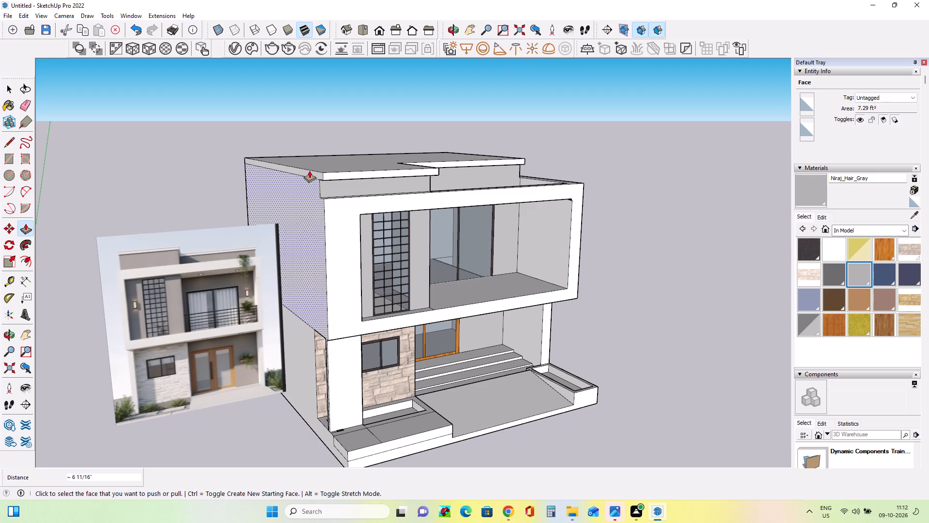
{"action": "left_click", "coordinate": [309, 170]}
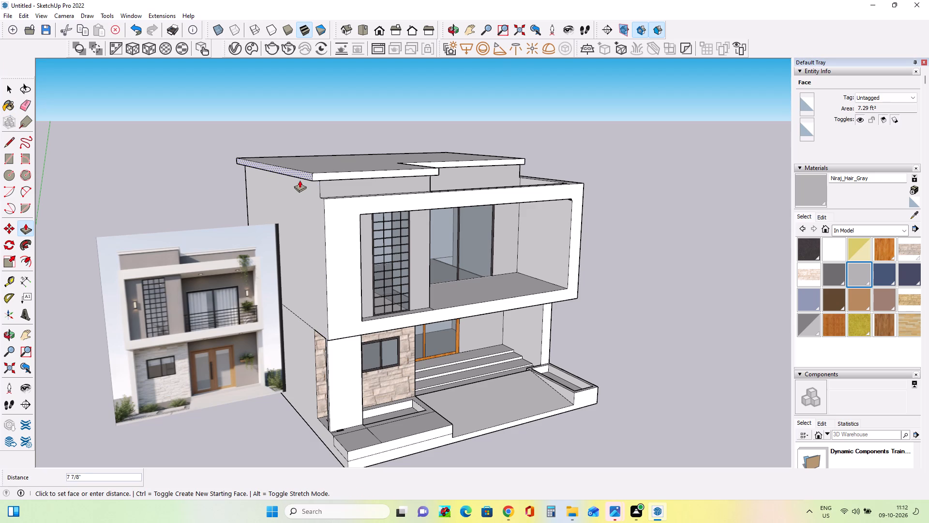
{"action": "left_click", "coordinate": [300, 180]}
{"action": "middle_click_drag", "start_coordinate": [540, 249], "coordinate": [439, 227]}
{"action": "middle_click_drag", "start_coordinate": [390, 245], "coordinate": [412, 249]}
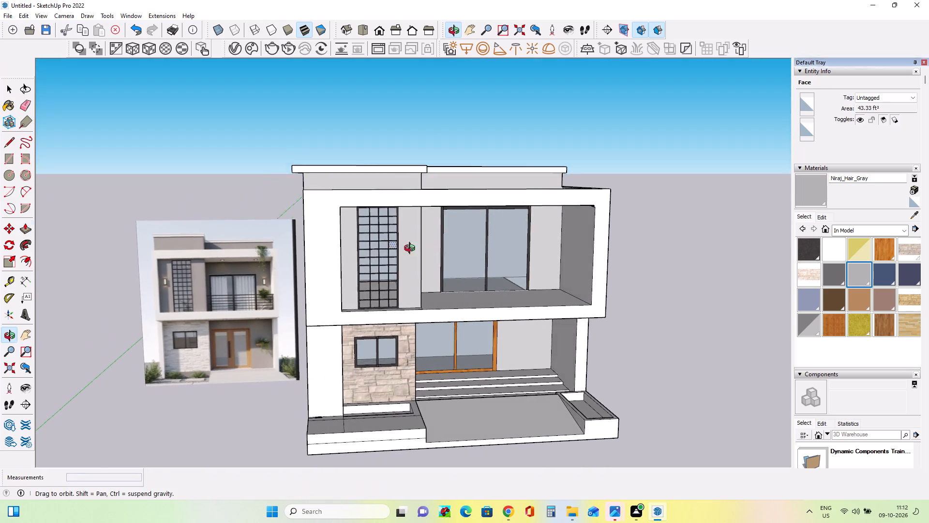
{"action": "middle_click_drag", "start_coordinate": [412, 249], "coordinate": [569, 239]}
{"action": "left_click", "coordinate": [333, 164]}
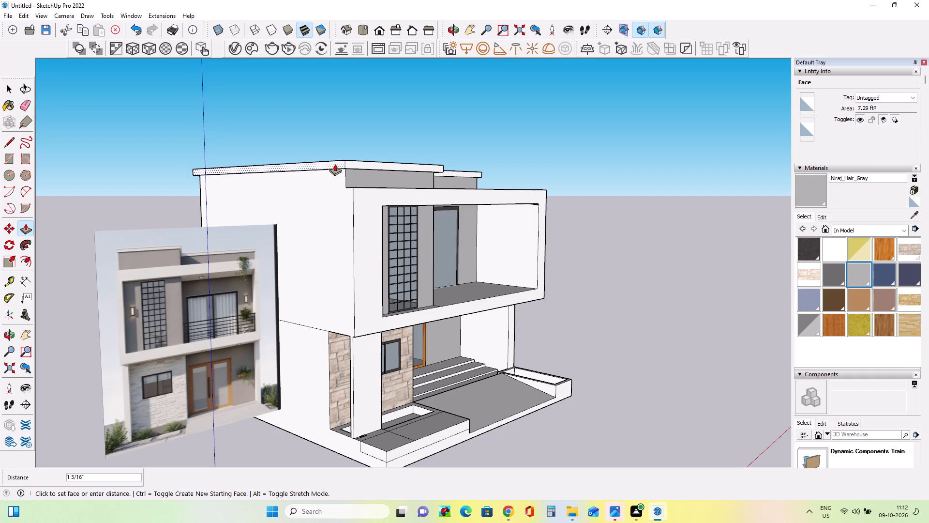
{"action": "left_click", "coordinate": [335, 164]}
Erase the short line on the base slab's top running from the pillar corner to the slab's front edge.
{"action": "middle_click_drag", "start_coordinate": [524, 269], "coordinate": [357, 268]}
{"action": "middle_click_drag", "start_coordinate": [524, 316], "coordinate": [508, 319]}
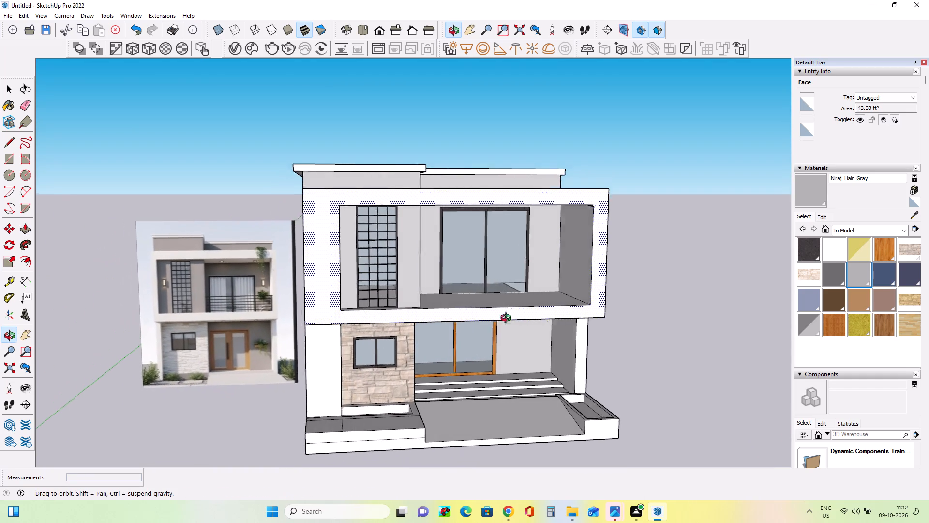
{"action": "middle_click_drag", "start_coordinate": [508, 319], "coordinate": [495, 319]}
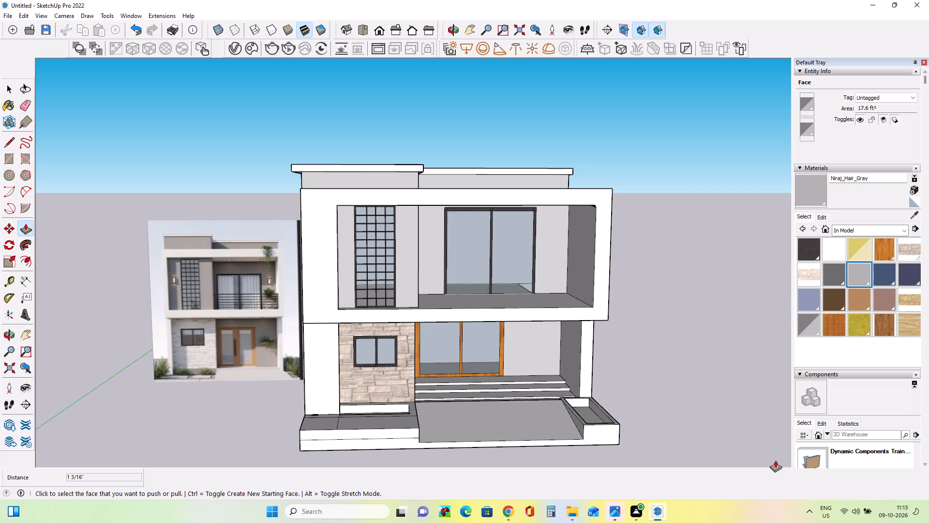
{"action": "middle_click_drag", "start_coordinate": [474, 424], "coordinate": [478, 433]}
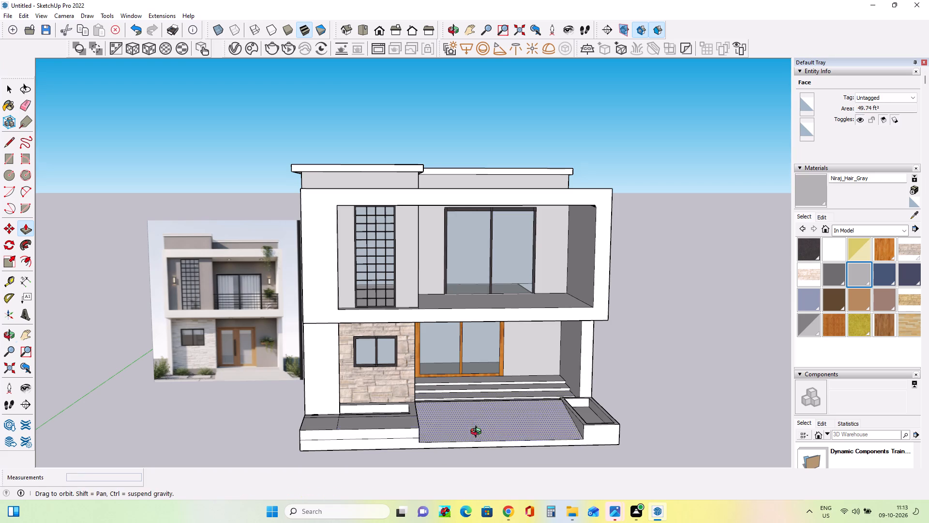
{"action": "middle_click_drag", "start_coordinate": [478, 433], "coordinate": [484, 447]}
{"action": "scroll", "coordinate": [360, 432], "scroll_direction": "up", "scroll_amount": 2}
{"action": "middle_click_drag", "start_coordinate": [379, 420], "coordinate": [383, 434]}
{"action": "scroll", "coordinate": [384, 427], "scroll_direction": "up", "scroll_amount": 1}
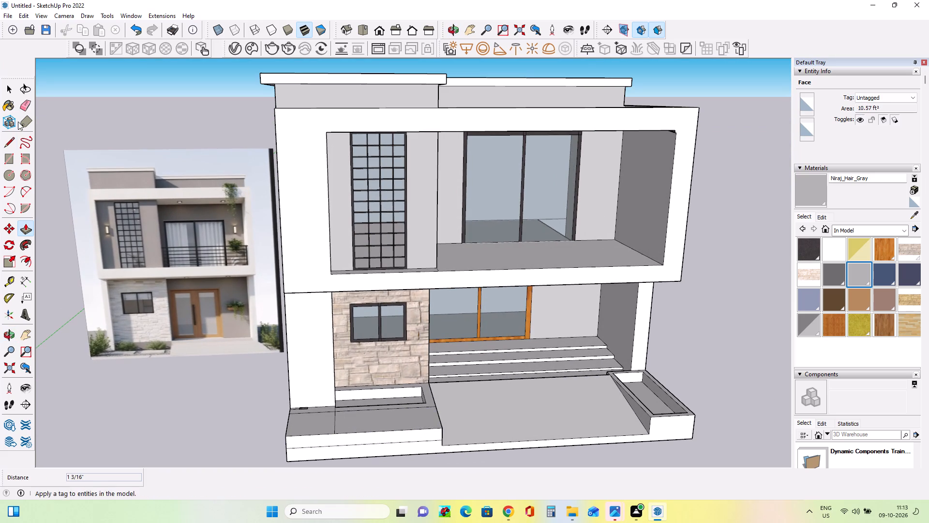
{"action": "left_click", "coordinate": [24, 104]}
{"action": "left_click_drag", "start_coordinate": [332, 424], "coordinate": [340, 424]}
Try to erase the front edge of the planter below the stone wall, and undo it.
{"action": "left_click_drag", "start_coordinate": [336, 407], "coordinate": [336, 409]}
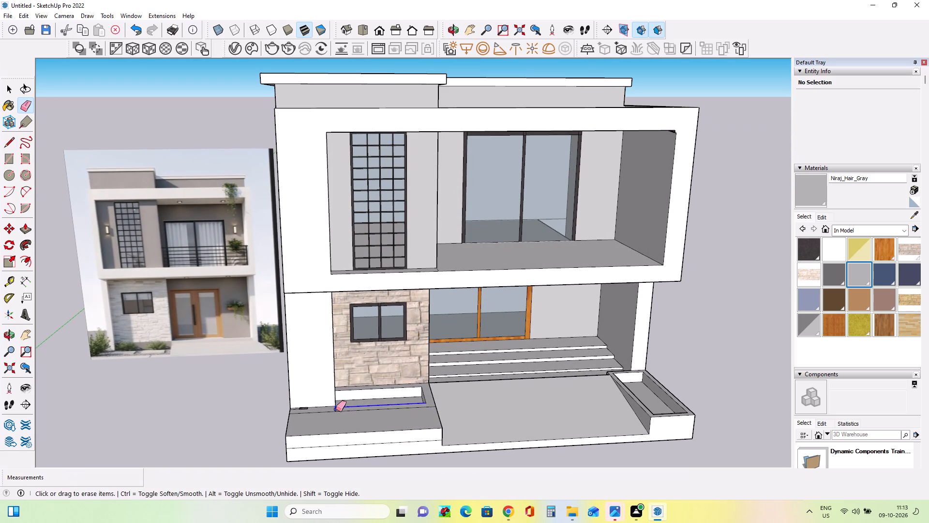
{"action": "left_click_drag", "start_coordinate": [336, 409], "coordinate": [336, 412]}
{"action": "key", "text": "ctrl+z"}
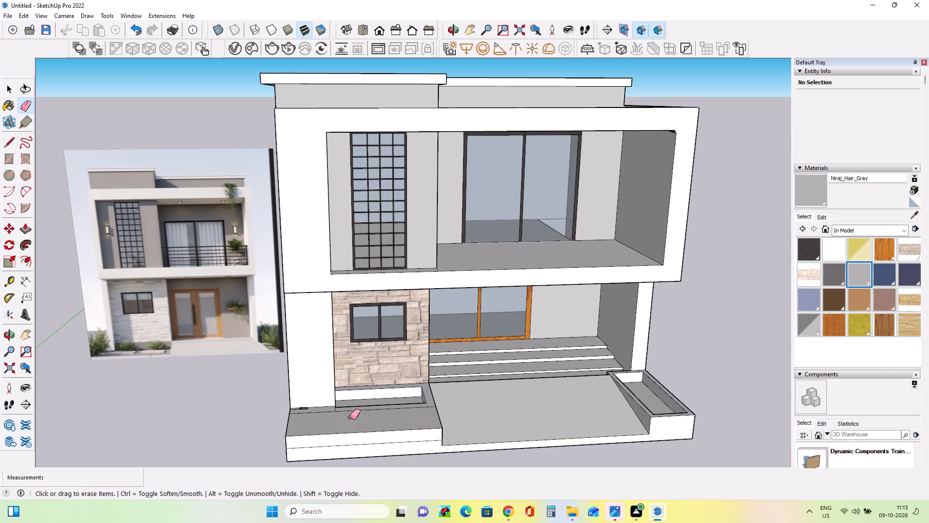
Erase the line running across the base slab's top in front of the pillar and the window planter.
{"action": "scroll", "coordinate": [337, 413], "scroll_direction": "up", "scroll_amount": 8}
{"action": "left_click", "coordinate": [337, 416]}
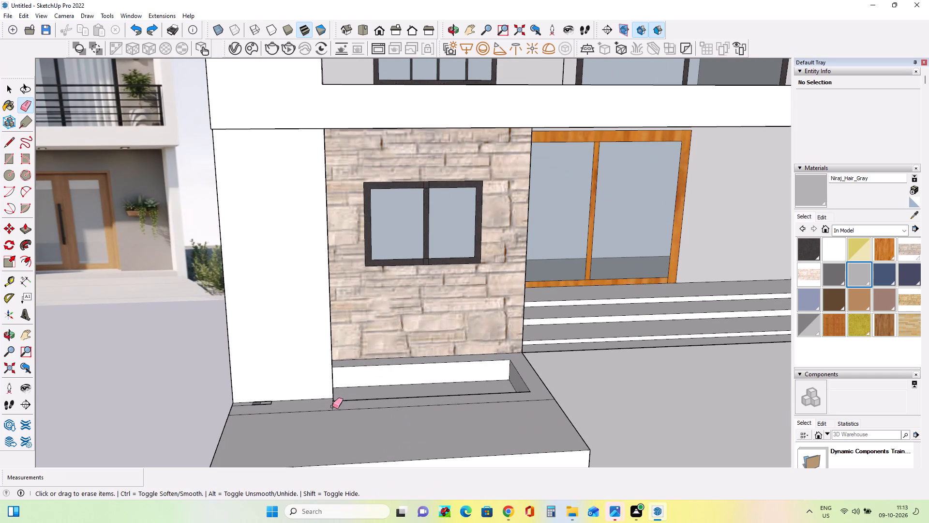
{"action": "left_click", "coordinate": [332, 406]}
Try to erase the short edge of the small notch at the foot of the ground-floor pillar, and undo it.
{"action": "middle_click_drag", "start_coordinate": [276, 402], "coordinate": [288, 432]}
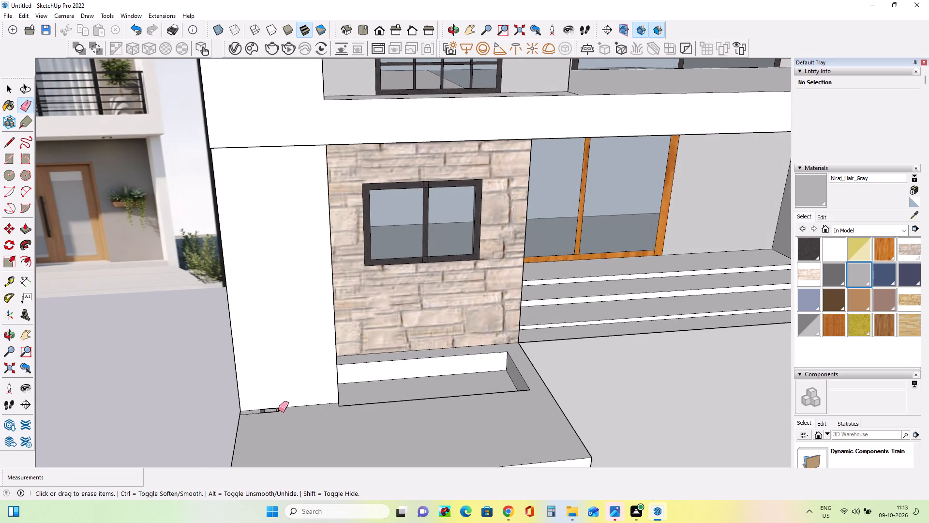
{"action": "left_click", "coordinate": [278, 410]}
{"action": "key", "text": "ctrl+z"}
Pull the front face of the ground-floor pillar beside the stone wall outward 1 3/4" to close the notch at its foot.
{"action": "middle_click_drag", "start_coordinate": [322, 405], "coordinate": [306, 417]}
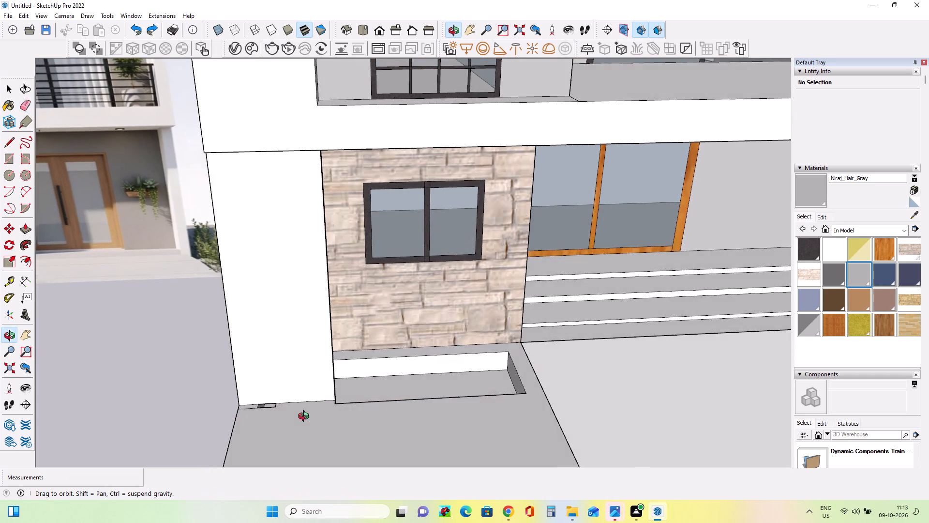
{"action": "middle_click_drag", "start_coordinate": [306, 417], "coordinate": [292, 417]}
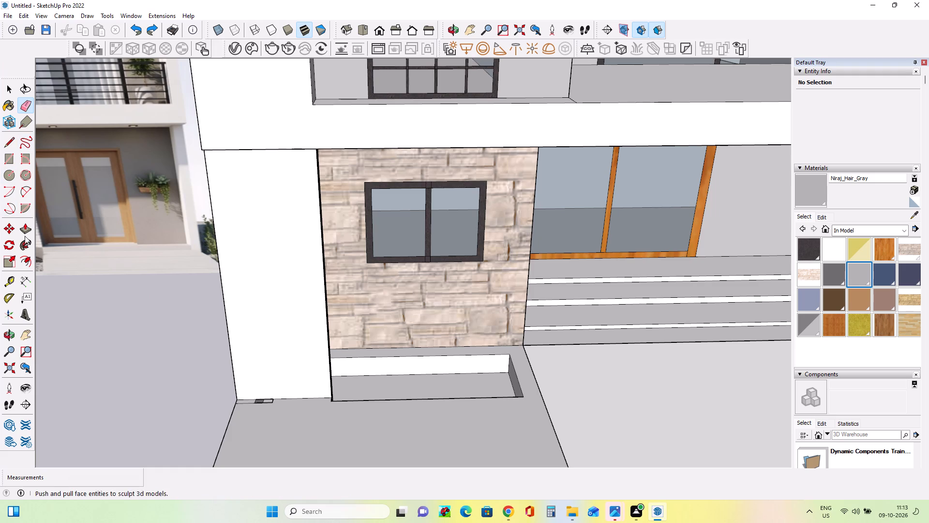
{"action": "left_click", "coordinate": [26, 230]}
{"action": "left_click", "coordinate": [294, 362]}
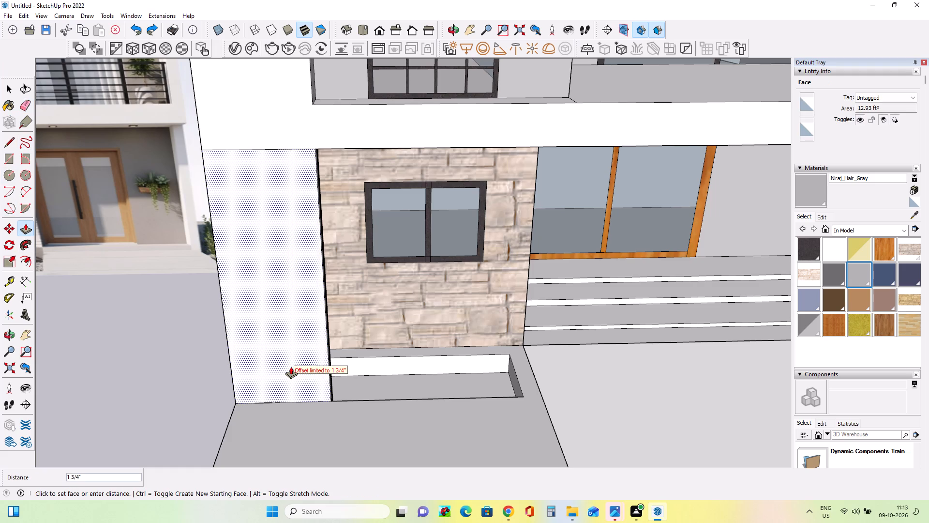
{"action": "left_click", "coordinate": [291, 367]}
Pull the front face of the upper-floor frame outward about 3/4".
{"action": "middle_click_drag", "start_coordinate": [361, 417], "coordinate": [379, 410]}
{"action": "left_click", "coordinate": [302, 107]}
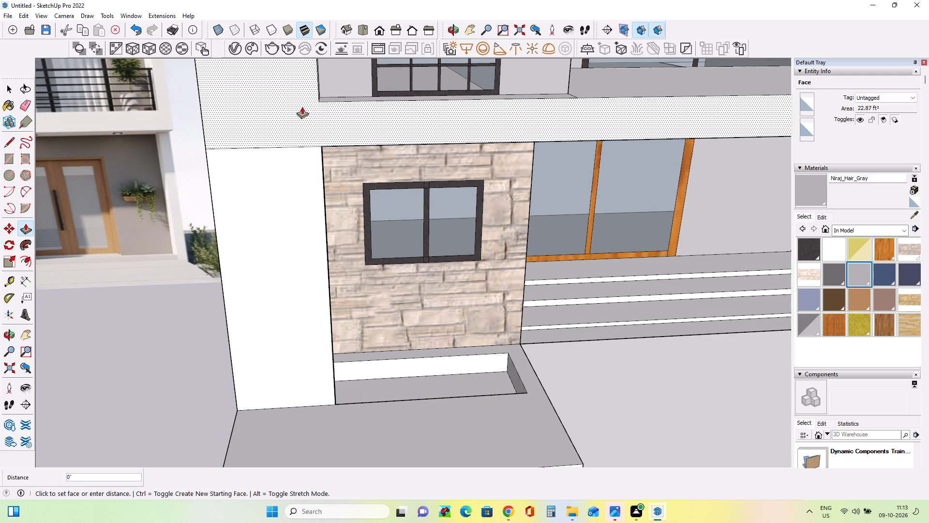
{"action": "left_click", "coordinate": [304, 108]}
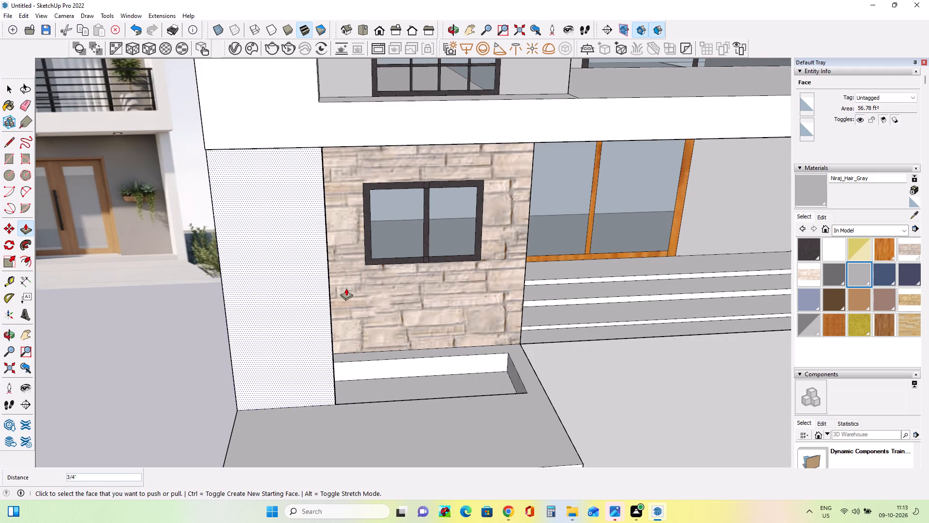
Compare the front of the house model with the reference image, checking the balcony, entrance and overall proportions.
{"action": "scroll", "coordinate": [346, 288], "scroll_direction": "down", "scroll_amount": 7}
{"action": "middle_click_drag", "start_coordinate": [352, 300], "coordinate": [352, 277]}
{"action": "scroll", "coordinate": [400, 317], "scroll_direction": "down", "scroll_amount": 2}
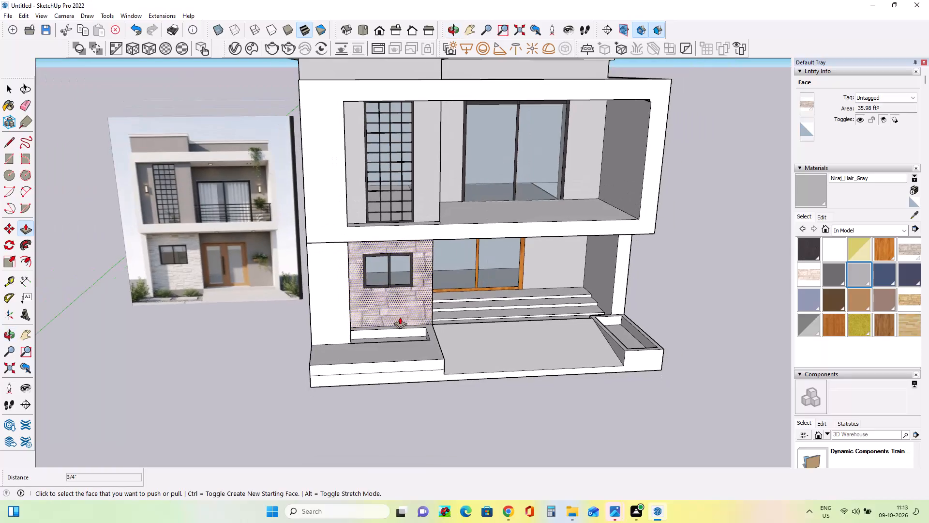
{"action": "middle_click_drag", "start_coordinate": [401, 365], "coordinate": [399, 354]}
{"action": "middle_click_drag", "start_coordinate": [396, 340], "coordinate": [382, 333]}
{"action": "middle_click_drag", "start_coordinate": [454, 338], "coordinate": [456, 345]}
{"action": "middle_click_drag", "start_coordinate": [548, 405], "coordinate": [543, 375]}
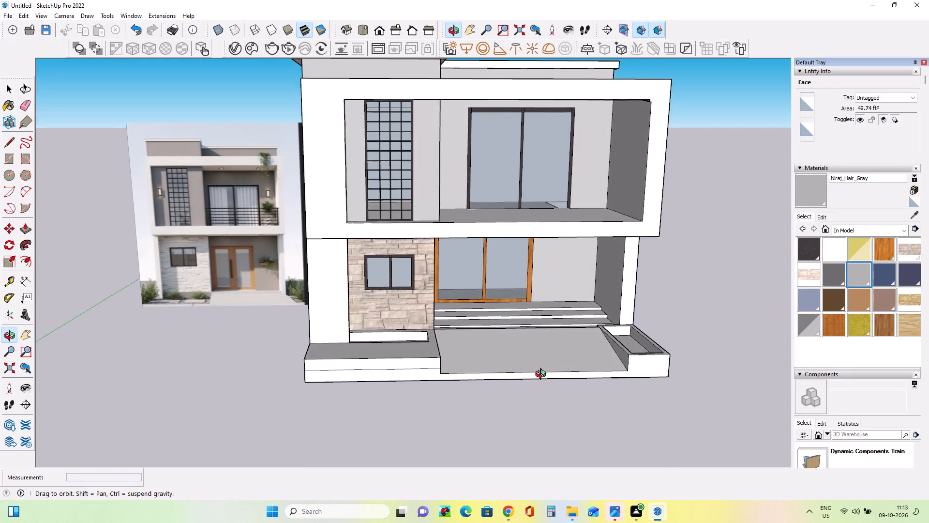
{"action": "middle_click_drag", "start_coordinate": [543, 375], "coordinate": [542, 366]}
{"action": "scroll", "coordinate": [546, 352], "scroll_direction": "down", "scroll_amount": 3}
{"action": "scroll", "coordinate": [550, 265], "scroll_direction": "up", "scroll_amount": 1}
{"action": "middle_click_drag", "start_coordinate": [615, 347], "coordinate": [607, 354]}
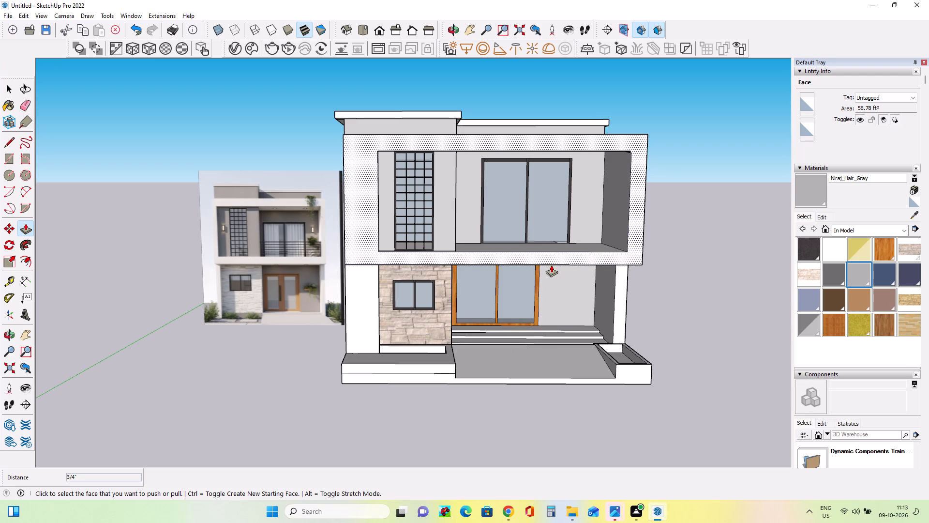
{"action": "scroll", "coordinate": [296, 250], "scroll_direction": "up", "scroll_amount": 7}
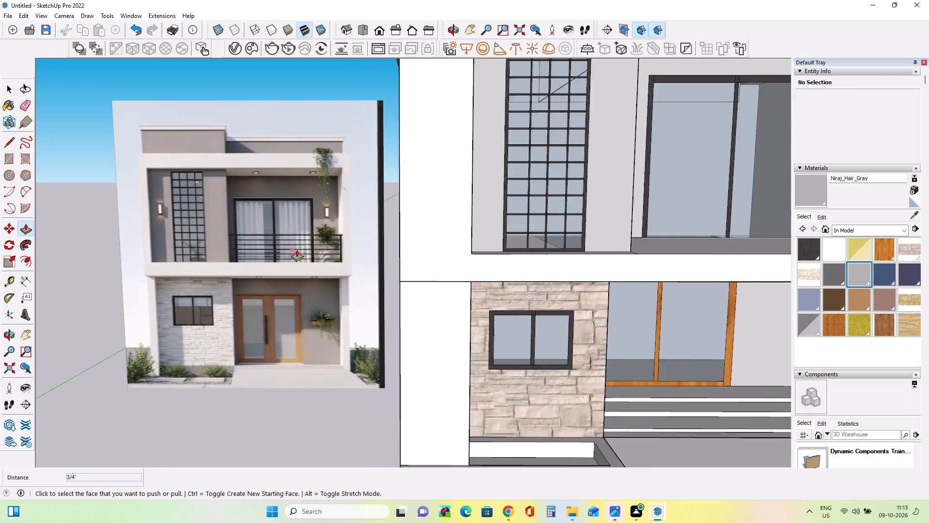
{"action": "scroll", "coordinate": [297, 249], "scroll_direction": "up", "scroll_amount": 3}
{"action": "middle_click_drag", "start_coordinate": [298, 251], "coordinate": [306, 278]}
{"action": "scroll", "coordinate": [306, 278], "scroll_direction": "down", "scroll_amount": 7}
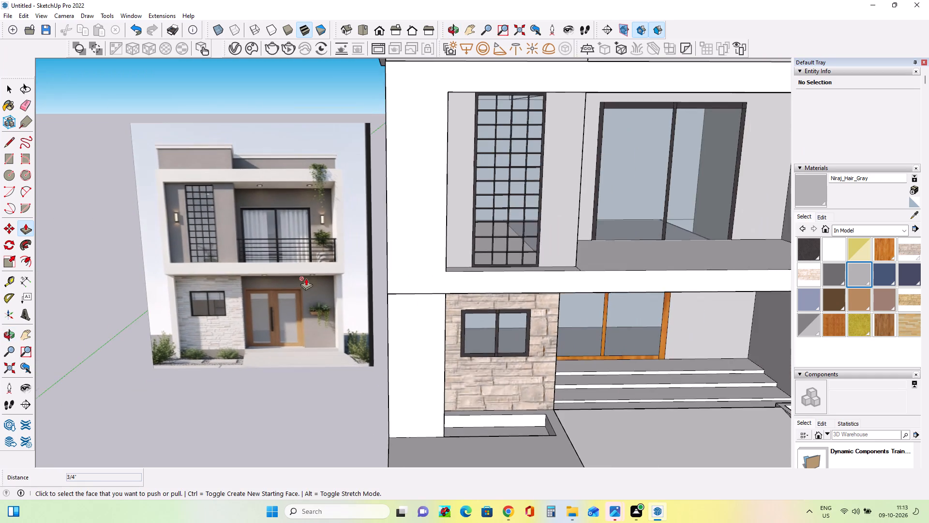
{"action": "scroll", "coordinate": [306, 278], "scroll_direction": "down", "scroll_amount": 1}
{"action": "scroll", "coordinate": [306, 278], "scroll_direction": "up", "scroll_amount": 3}
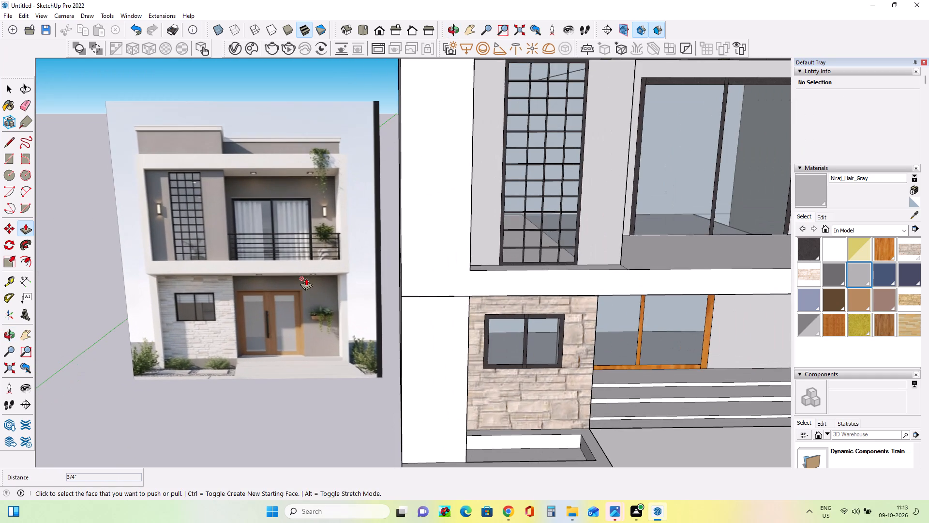
{"action": "scroll", "coordinate": [306, 278], "scroll_direction": "down", "scroll_amount": 6}
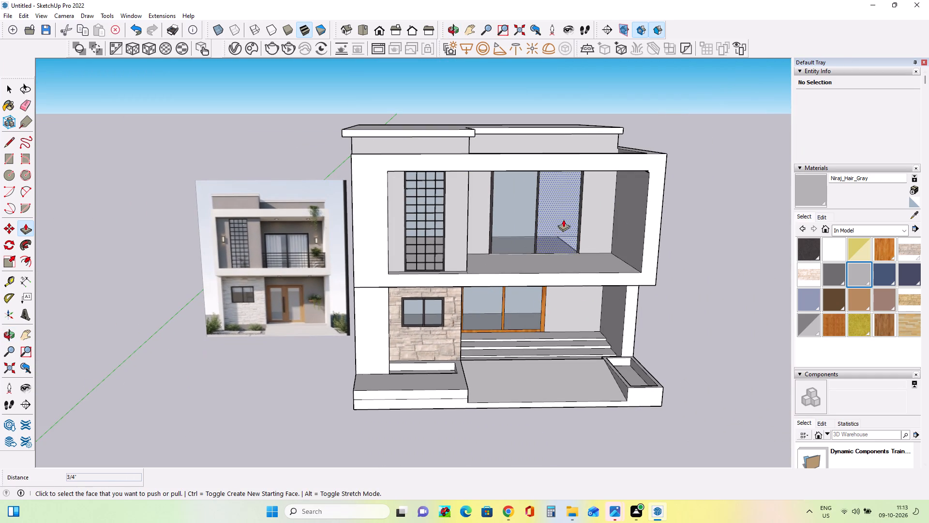
{"action": "middle_click_drag", "start_coordinate": [563, 219], "coordinate": [578, 258]}
{"action": "scroll", "coordinate": [497, 263], "scroll_direction": "down", "scroll_amount": 6}
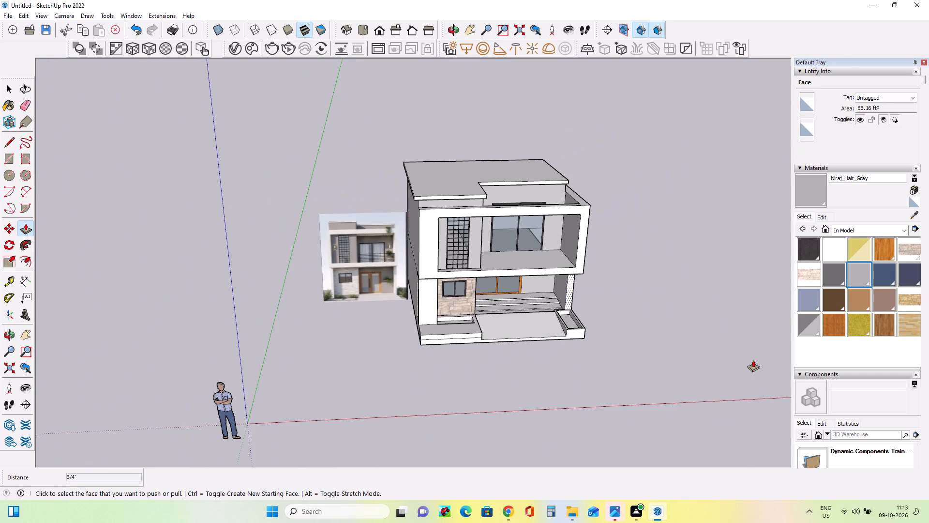
{"action": "middle_click_drag", "start_coordinate": [738, 350], "coordinate": [718, 323]}
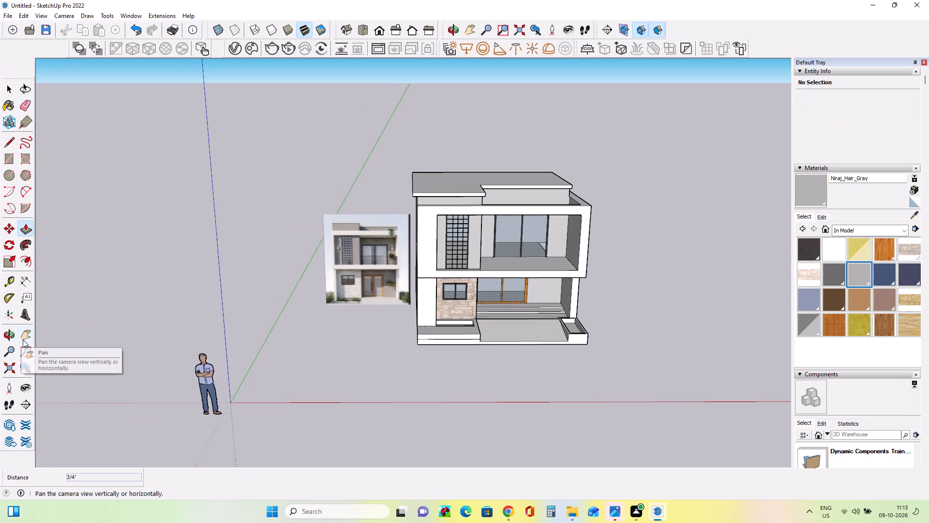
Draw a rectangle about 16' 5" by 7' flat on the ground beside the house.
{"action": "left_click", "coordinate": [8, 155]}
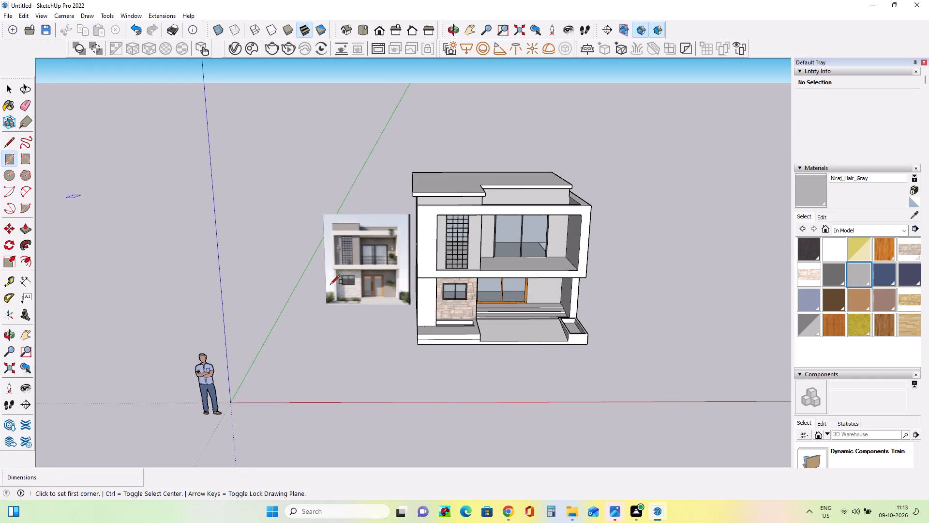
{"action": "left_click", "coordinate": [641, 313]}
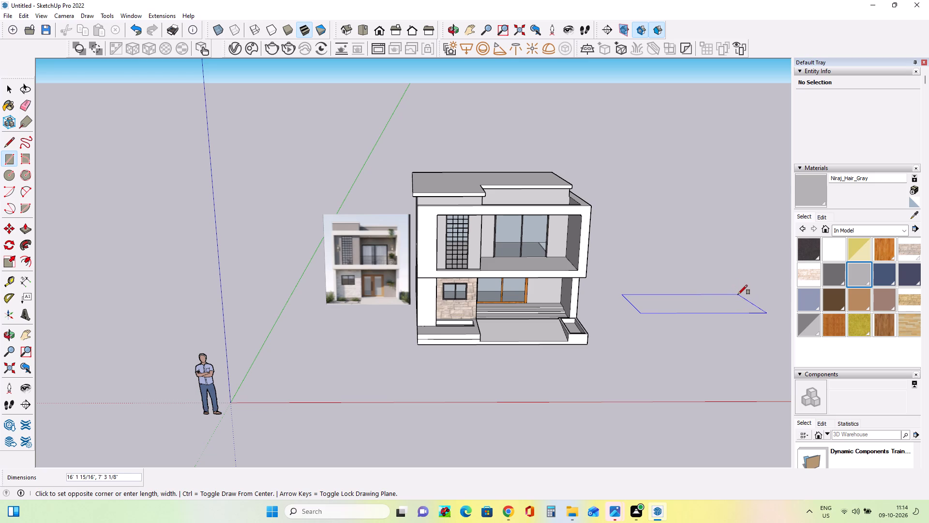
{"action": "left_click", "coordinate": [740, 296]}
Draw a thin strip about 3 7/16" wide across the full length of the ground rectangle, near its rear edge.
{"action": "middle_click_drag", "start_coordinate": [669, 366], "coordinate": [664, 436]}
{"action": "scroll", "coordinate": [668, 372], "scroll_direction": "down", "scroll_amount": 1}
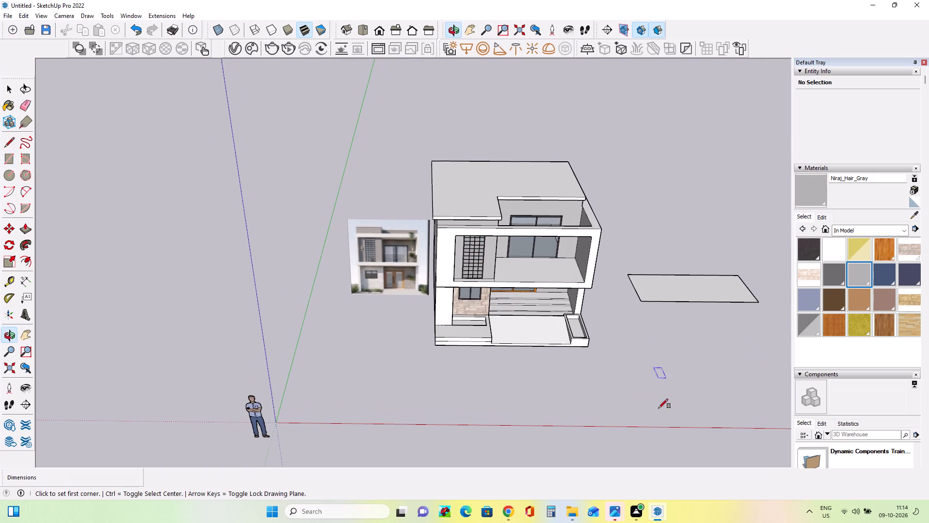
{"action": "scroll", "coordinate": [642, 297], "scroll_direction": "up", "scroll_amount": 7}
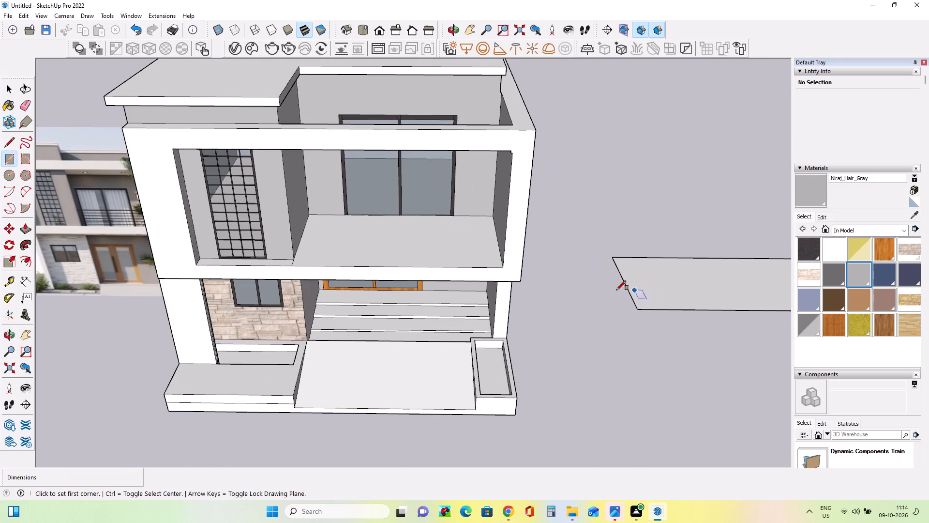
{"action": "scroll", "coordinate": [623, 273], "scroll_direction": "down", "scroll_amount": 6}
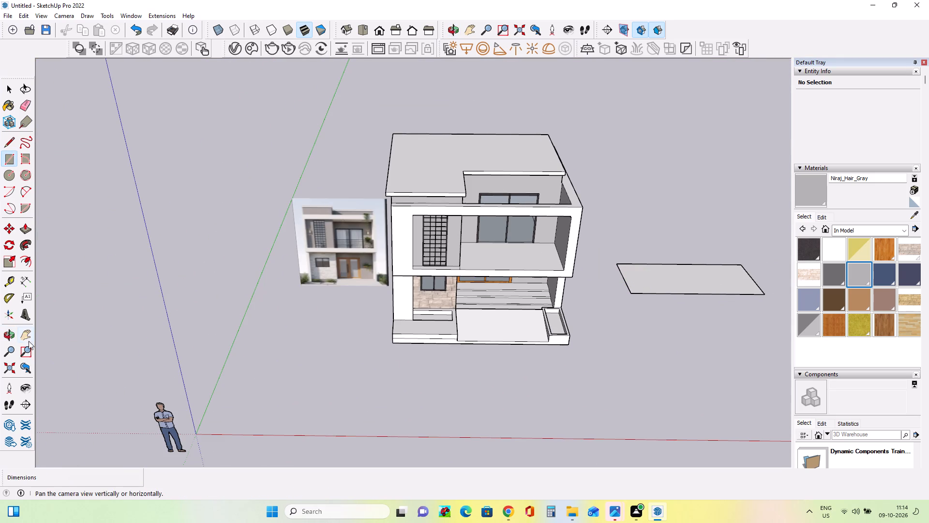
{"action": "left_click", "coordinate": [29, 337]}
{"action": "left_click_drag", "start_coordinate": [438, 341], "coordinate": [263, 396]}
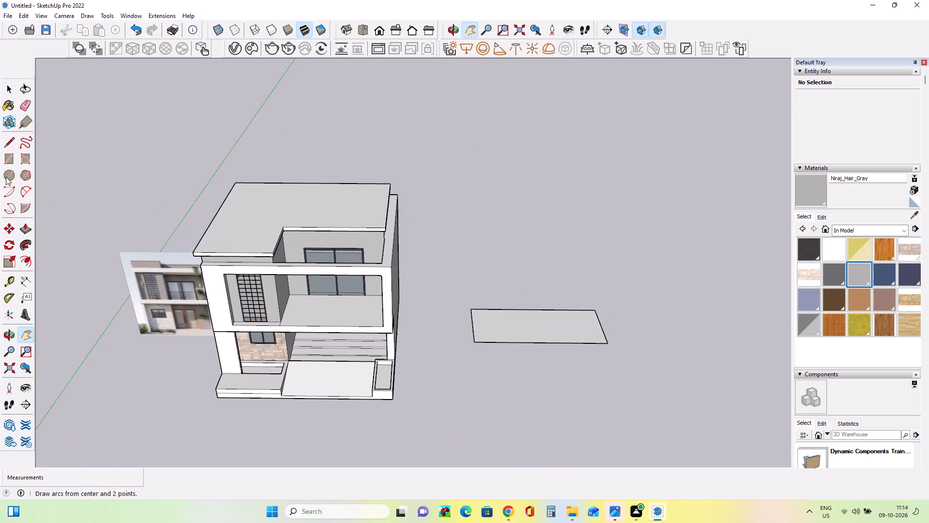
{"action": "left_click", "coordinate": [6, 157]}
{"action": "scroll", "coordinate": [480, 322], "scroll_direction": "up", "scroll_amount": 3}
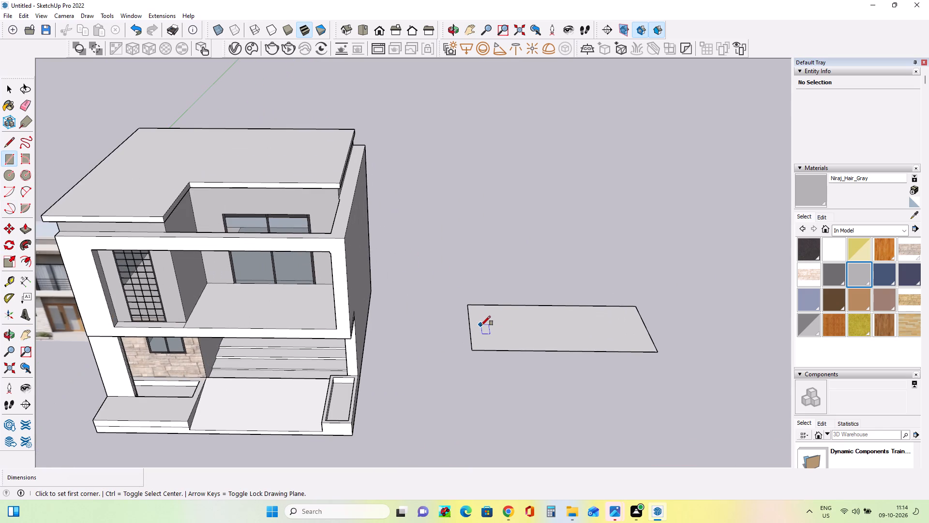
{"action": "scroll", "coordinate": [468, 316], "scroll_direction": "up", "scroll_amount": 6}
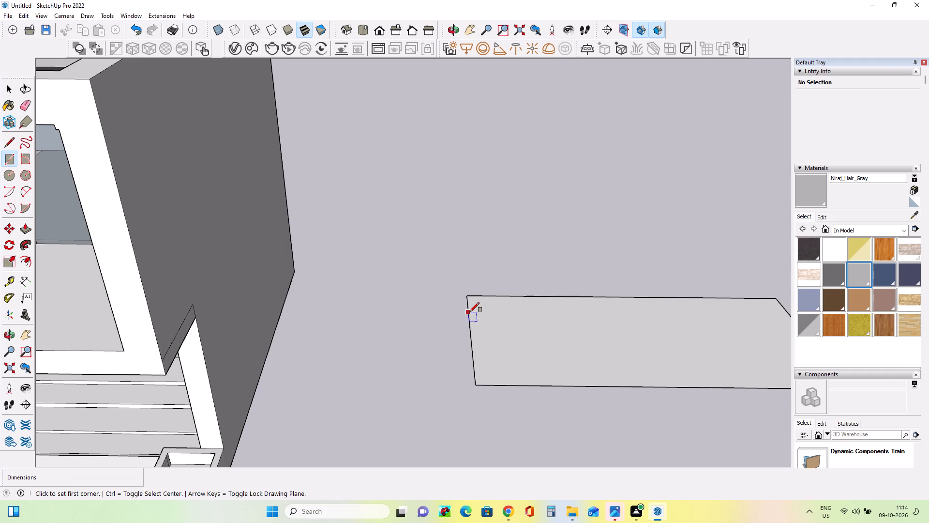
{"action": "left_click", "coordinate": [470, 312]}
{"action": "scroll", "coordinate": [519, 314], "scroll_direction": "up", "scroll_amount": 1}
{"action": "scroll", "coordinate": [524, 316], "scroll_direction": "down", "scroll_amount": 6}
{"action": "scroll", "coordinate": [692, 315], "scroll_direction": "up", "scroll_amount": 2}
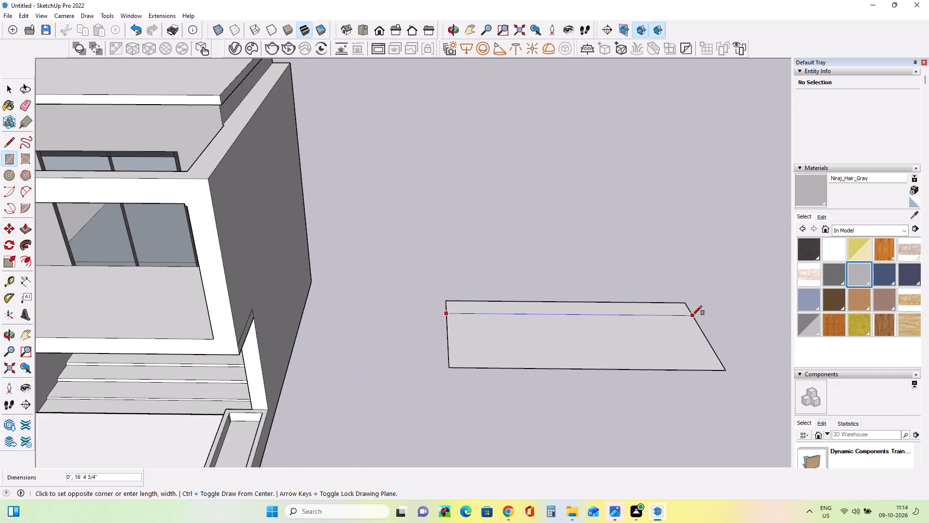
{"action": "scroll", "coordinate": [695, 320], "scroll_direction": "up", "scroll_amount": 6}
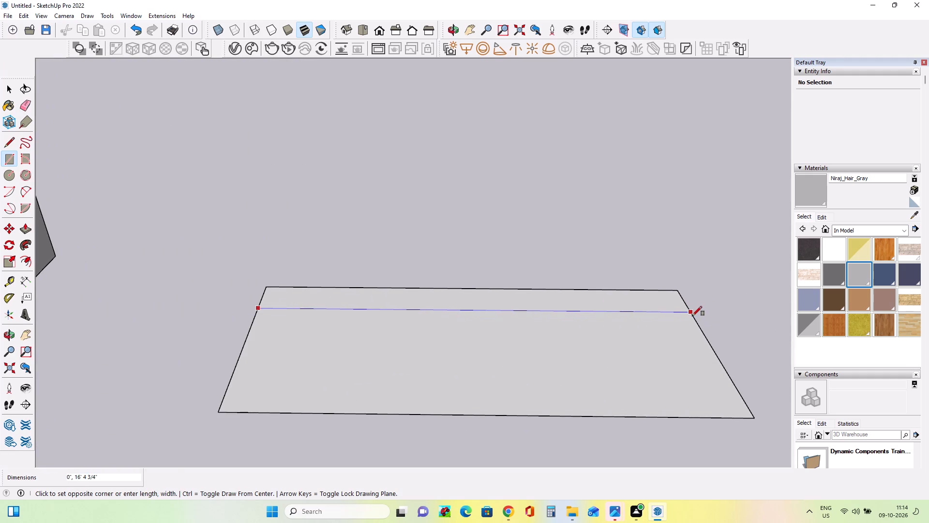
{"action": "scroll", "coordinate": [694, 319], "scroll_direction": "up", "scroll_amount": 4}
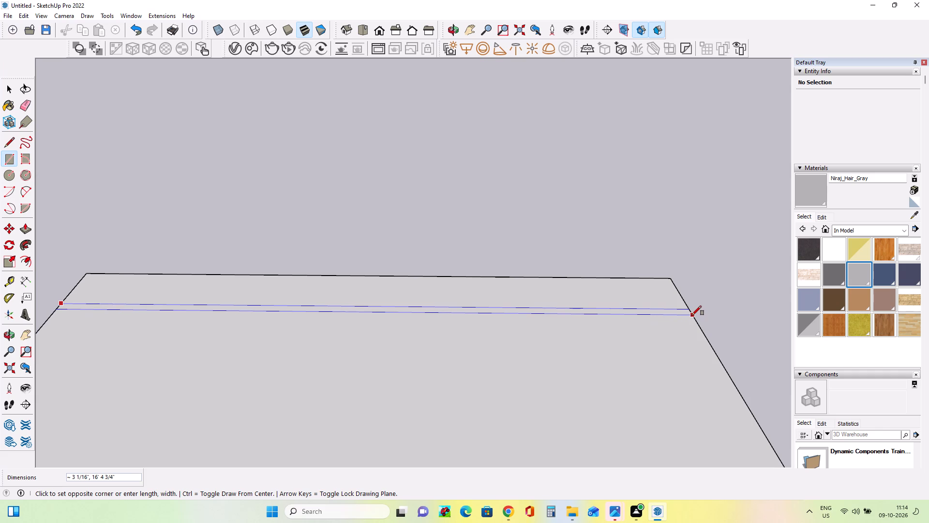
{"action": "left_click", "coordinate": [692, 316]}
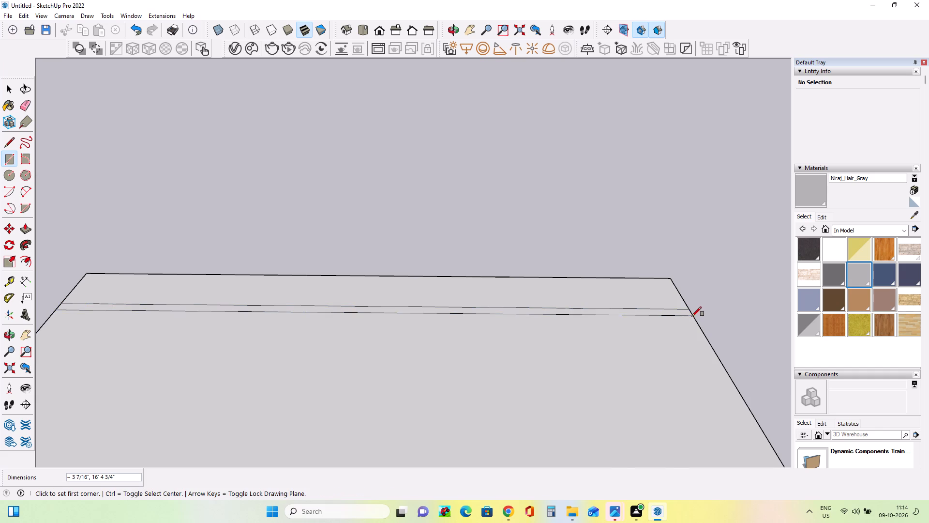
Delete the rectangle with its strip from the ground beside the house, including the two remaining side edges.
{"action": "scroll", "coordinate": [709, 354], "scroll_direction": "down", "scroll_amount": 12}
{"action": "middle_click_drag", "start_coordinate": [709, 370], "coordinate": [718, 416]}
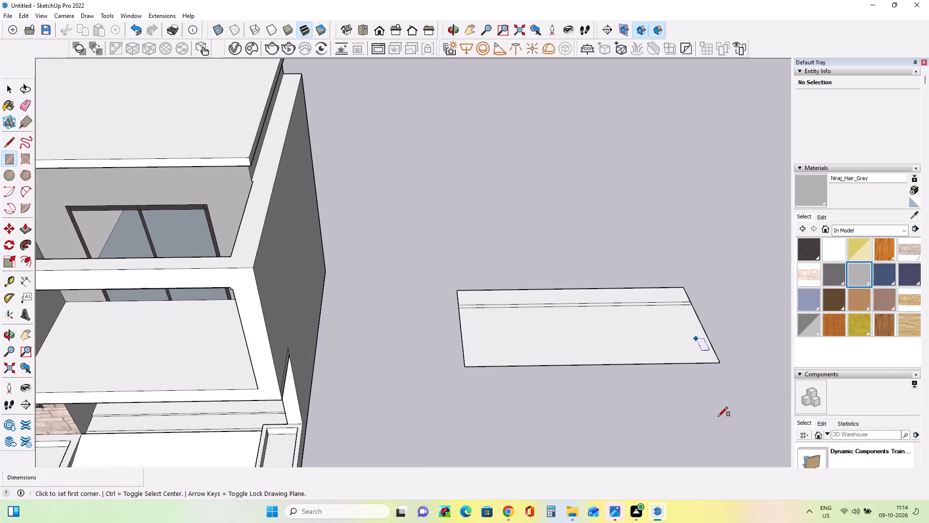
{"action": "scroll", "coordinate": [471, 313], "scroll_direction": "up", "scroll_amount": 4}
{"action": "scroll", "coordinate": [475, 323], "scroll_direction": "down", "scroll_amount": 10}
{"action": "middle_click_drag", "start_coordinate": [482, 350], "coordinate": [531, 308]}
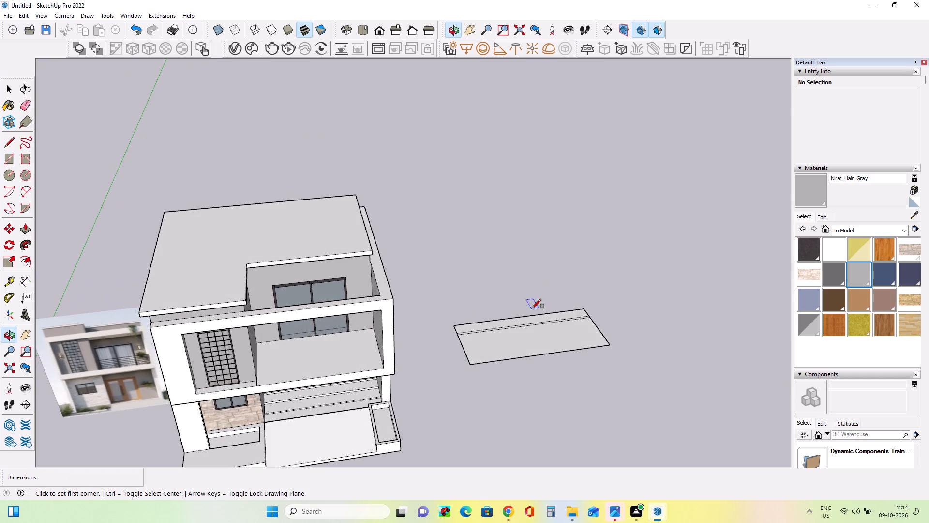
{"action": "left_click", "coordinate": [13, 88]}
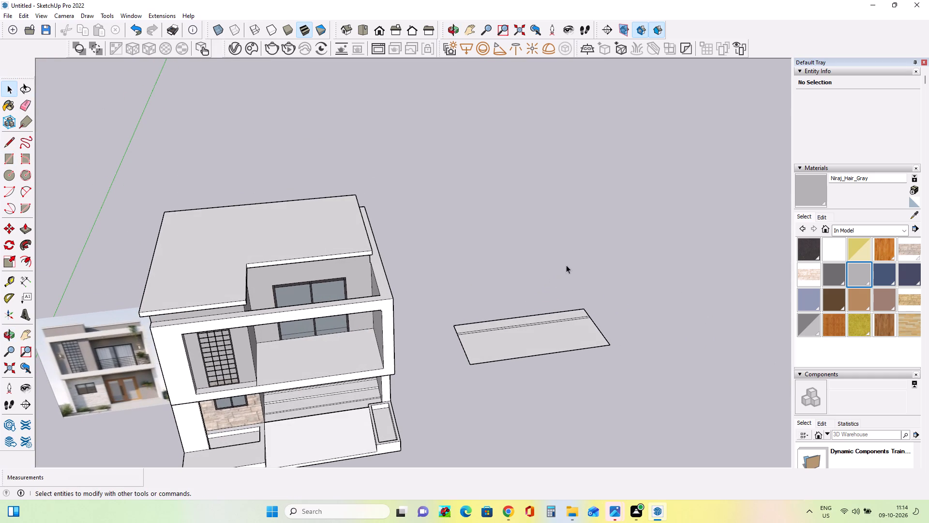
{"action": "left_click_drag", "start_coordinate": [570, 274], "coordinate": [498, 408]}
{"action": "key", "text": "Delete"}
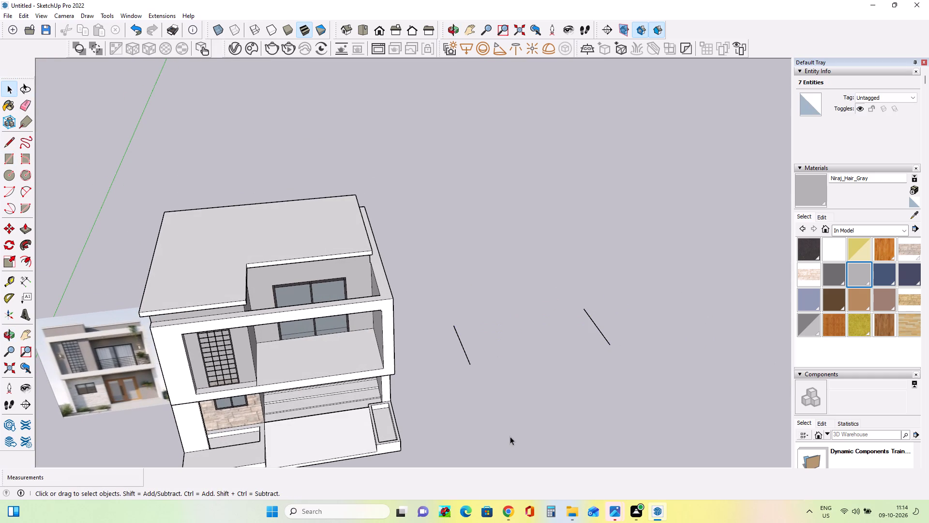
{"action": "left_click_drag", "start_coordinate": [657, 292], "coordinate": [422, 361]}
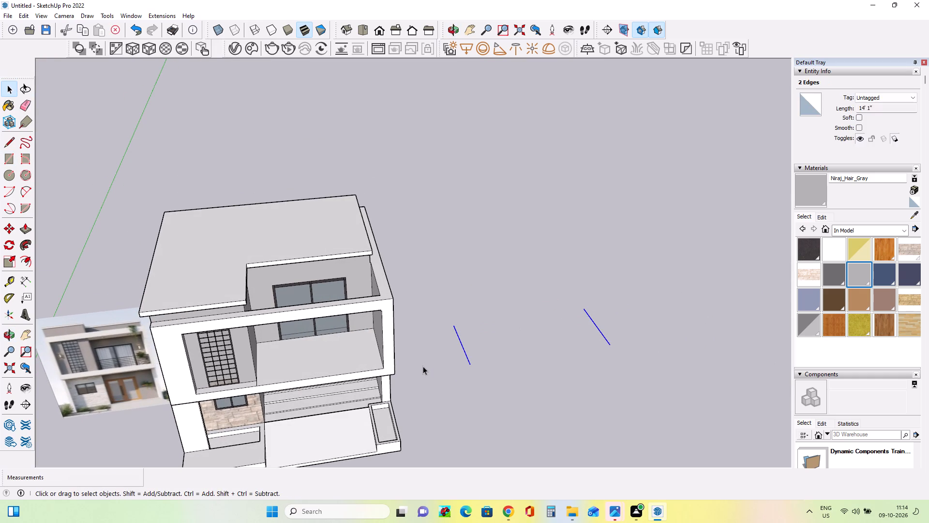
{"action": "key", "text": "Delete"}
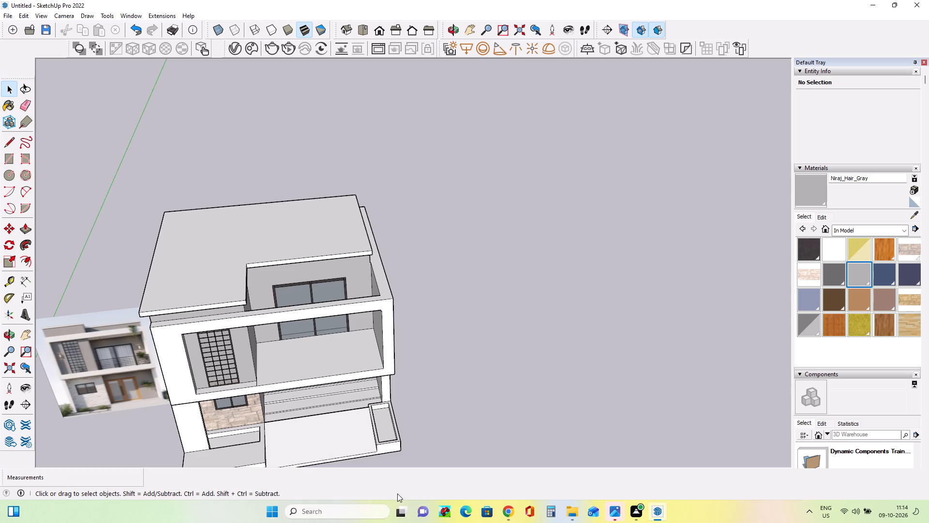
Compare the front of the house model with the reference image, checking the balcony, grille, entrance and planters.
{"action": "scroll", "coordinate": [568, 264], "scroll_direction": "down", "scroll_amount": 8}
{"action": "scroll", "coordinate": [338, 361], "scroll_direction": "down", "scroll_amount": 4}
{"action": "scroll", "coordinate": [434, 366], "scroll_direction": "down", "scroll_amount": 4}
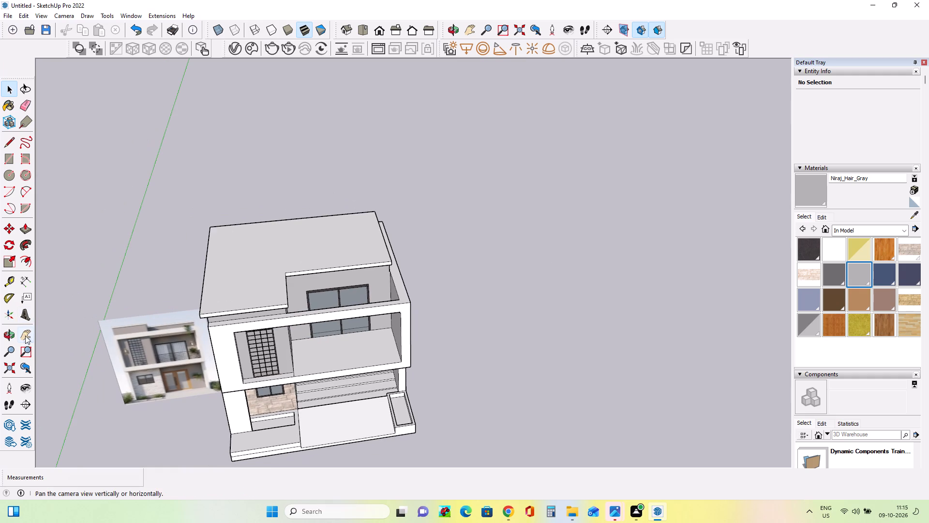
{"action": "left_click", "coordinate": [25, 336]}
{"action": "left_click_drag", "start_coordinate": [255, 335], "coordinate": [384, 283]}
{"action": "middle_click_drag", "start_coordinate": [420, 322], "coordinate": [420, 241]}
{"action": "scroll", "coordinate": [420, 241], "scroll_direction": "up", "scroll_amount": 1}
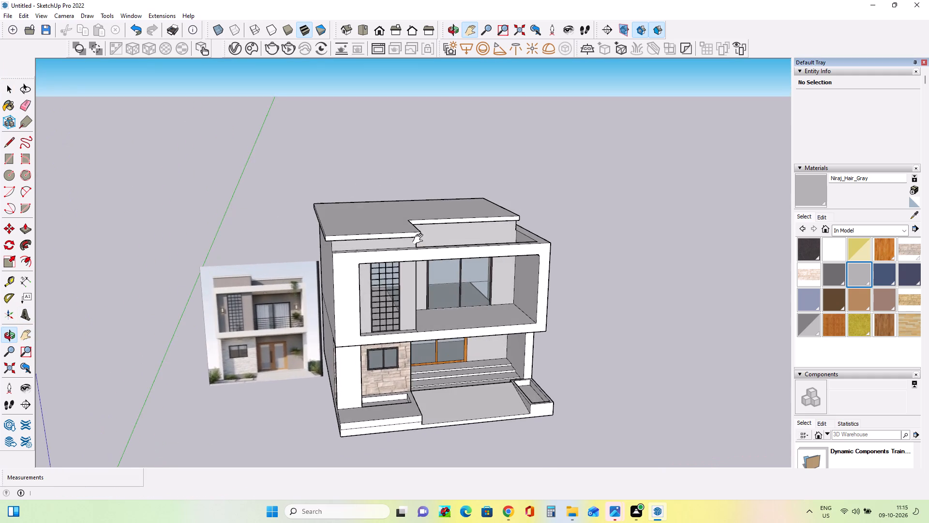
{"action": "scroll", "coordinate": [420, 239], "scroll_direction": "up", "scroll_amount": 1}
{"action": "scroll", "coordinate": [420, 239], "scroll_direction": "down", "scroll_amount": 1}
{"action": "scroll", "coordinate": [420, 239], "scroll_direction": "up", "scroll_amount": 2}
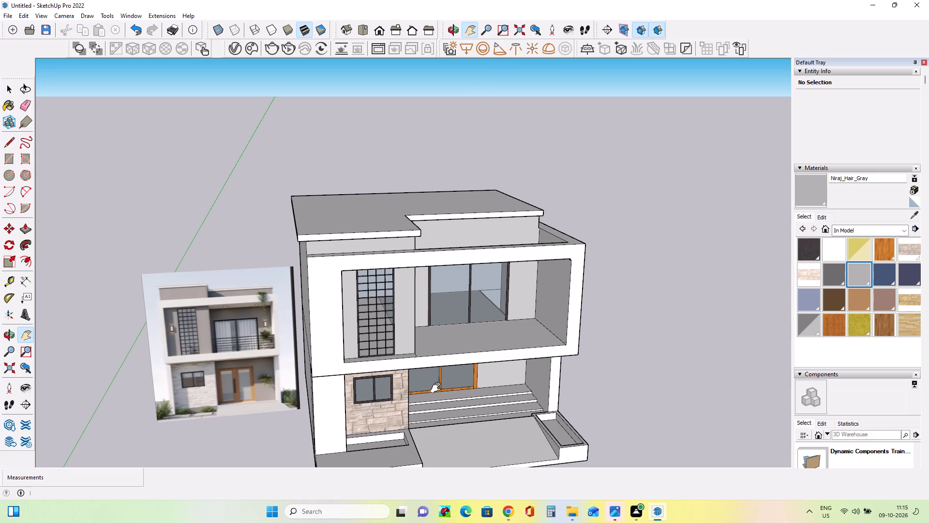
{"action": "scroll", "coordinate": [434, 373], "scroll_direction": "up", "scroll_amount": 2}
{"action": "scroll", "coordinate": [419, 366], "scroll_direction": "down", "scroll_amount": 1}
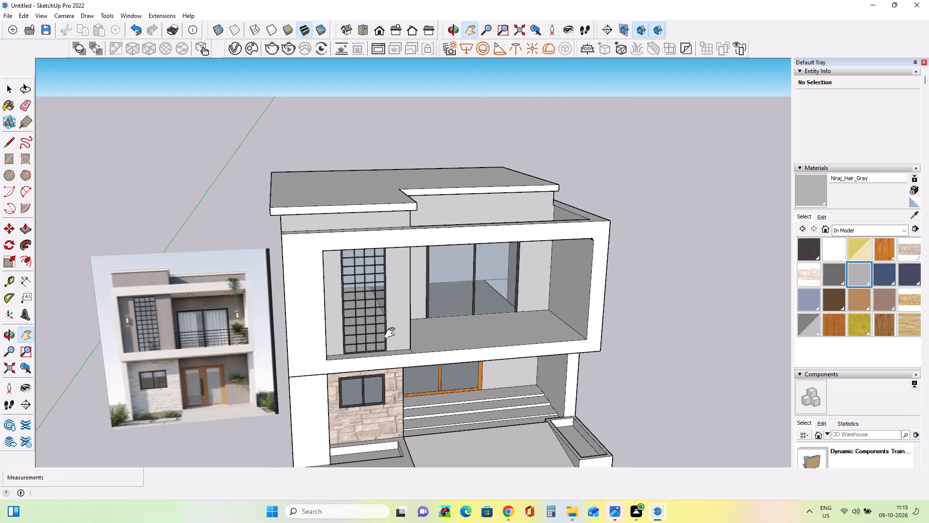
{"action": "scroll", "coordinate": [389, 343], "scroll_direction": "down", "scroll_amount": 7}
{"action": "scroll", "coordinate": [443, 425], "scroll_direction": "up", "scroll_amount": 4}
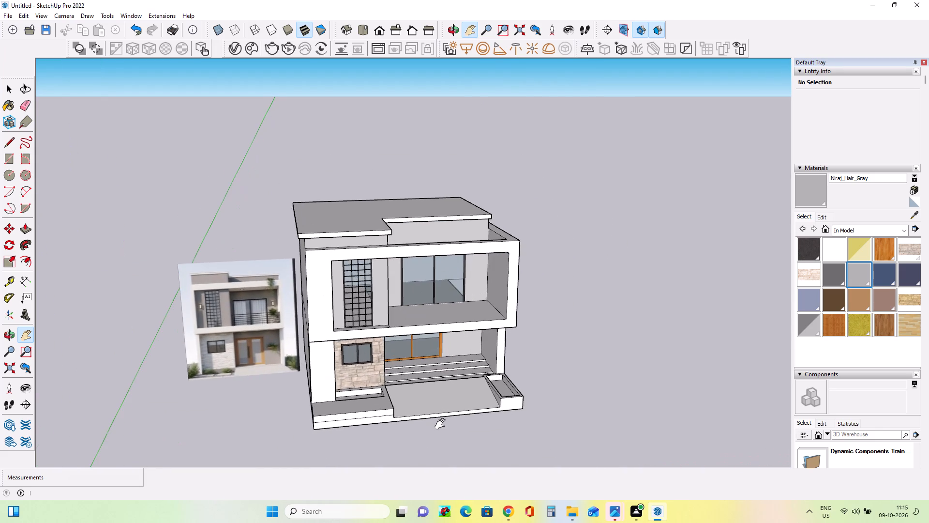
{"action": "scroll", "coordinate": [442, 424], "scroll_direction": "up", "scroll_amount": 2}
{"action": "middle_click_drag", "start_coordinate": [409, 399], "coordinate": [411, 411]}
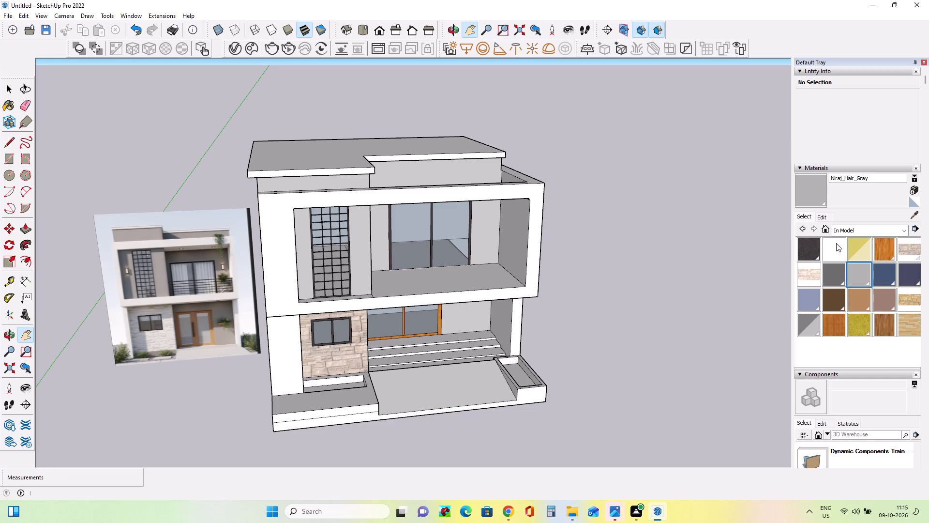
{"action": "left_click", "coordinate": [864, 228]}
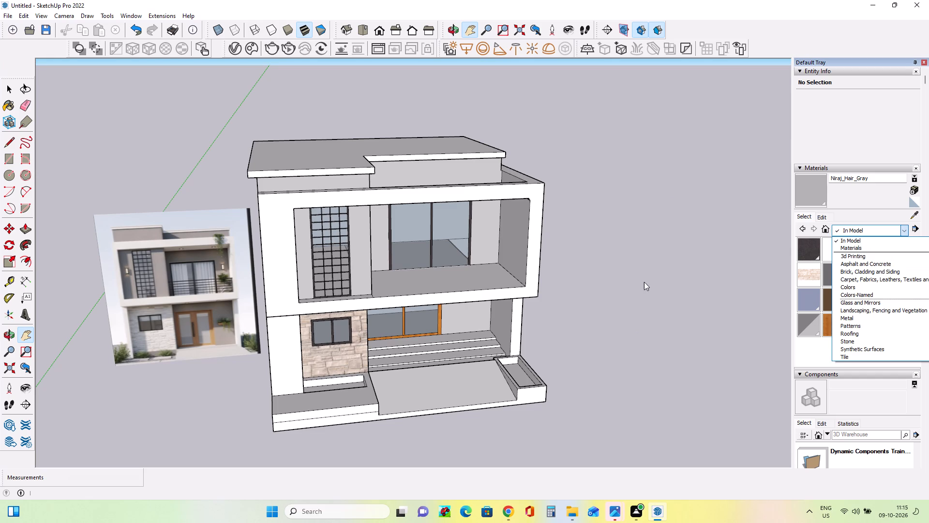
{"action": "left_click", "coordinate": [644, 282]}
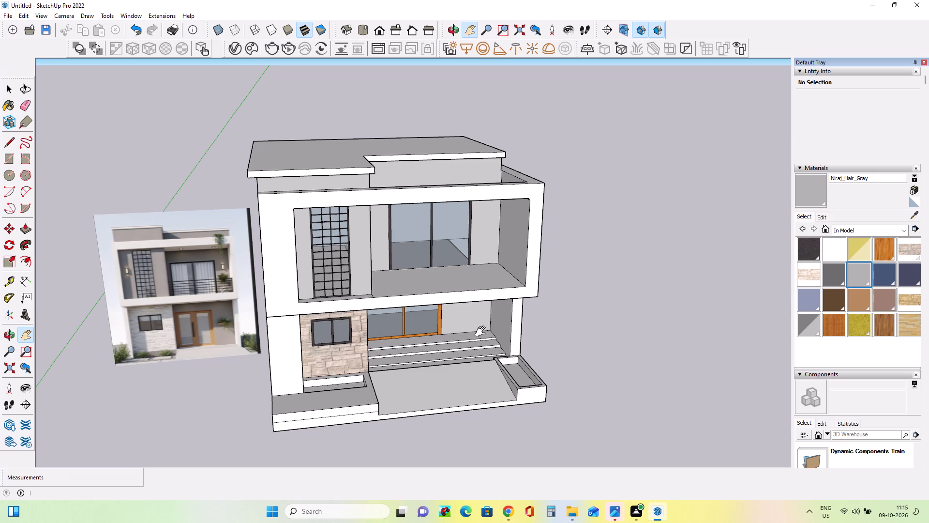
Switch to Chrome, open Google in a new tab and search for 3d warehouse.
{"action": "left_click", "coordinate": [508, 521]}
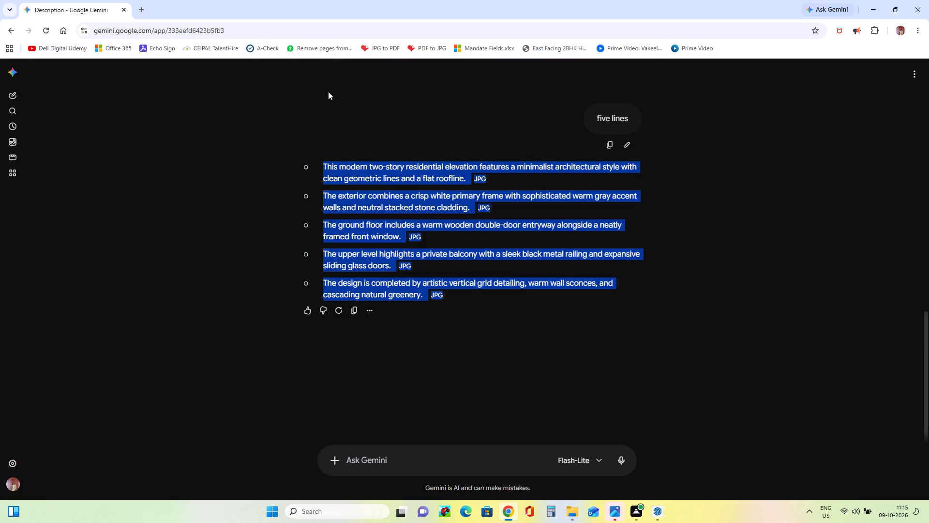
{"action": "left_click", "coordinate": [137, 10]}
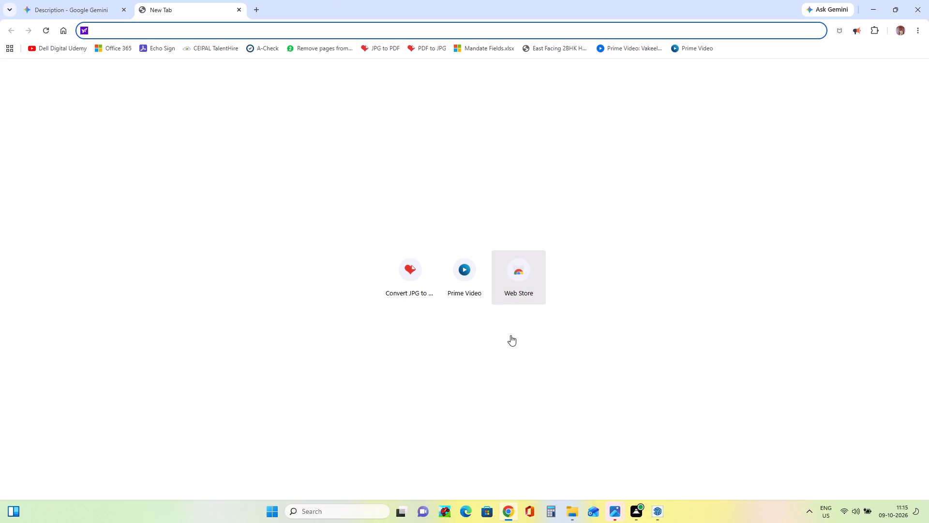
{"action": "left_click", "coordinate": [157, 28]}
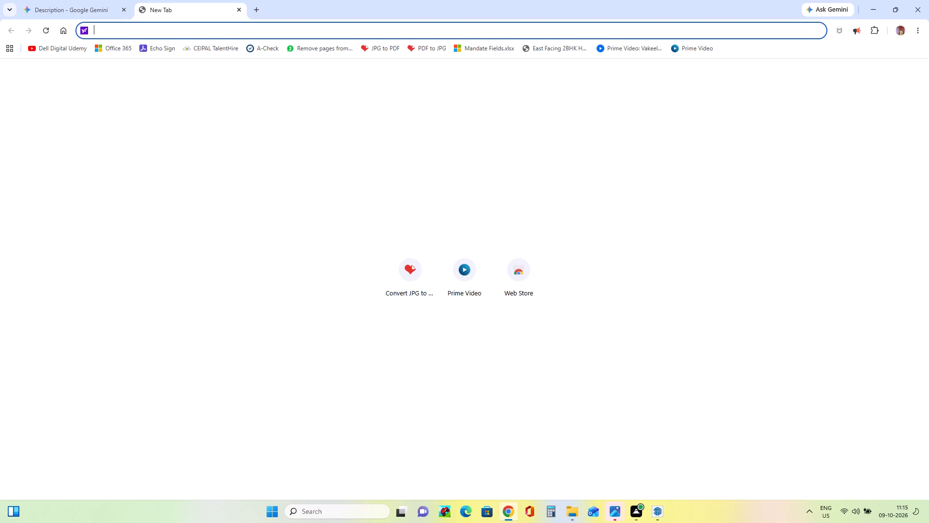
{"action": "type", "text": "go"}
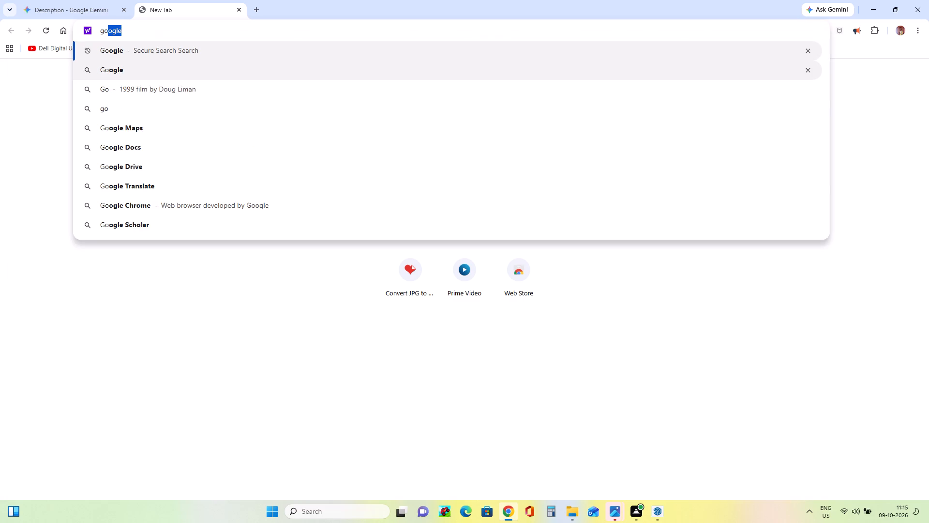
{"action": "key", "text": "o"}
{"action": "left_click", "coordinate": [127, 48]}
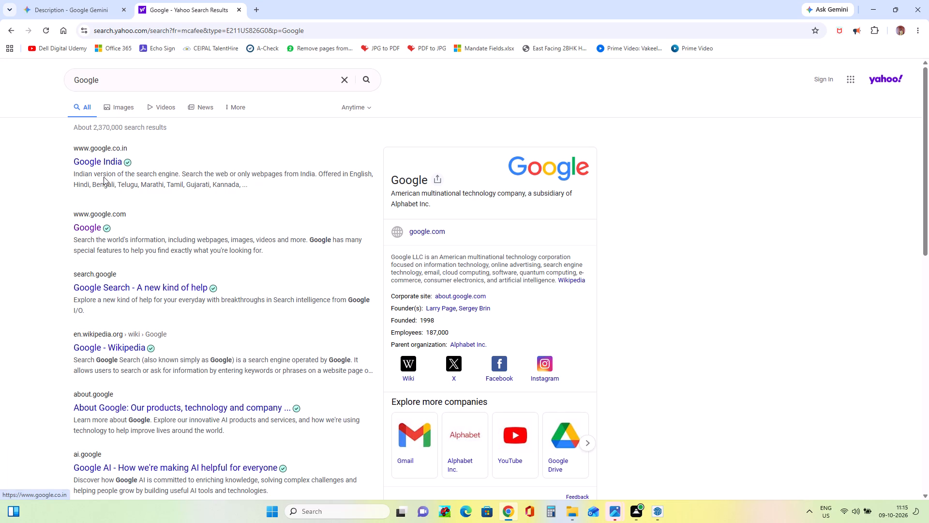
{"action": "left_click", "coordinate": [94, 226]}
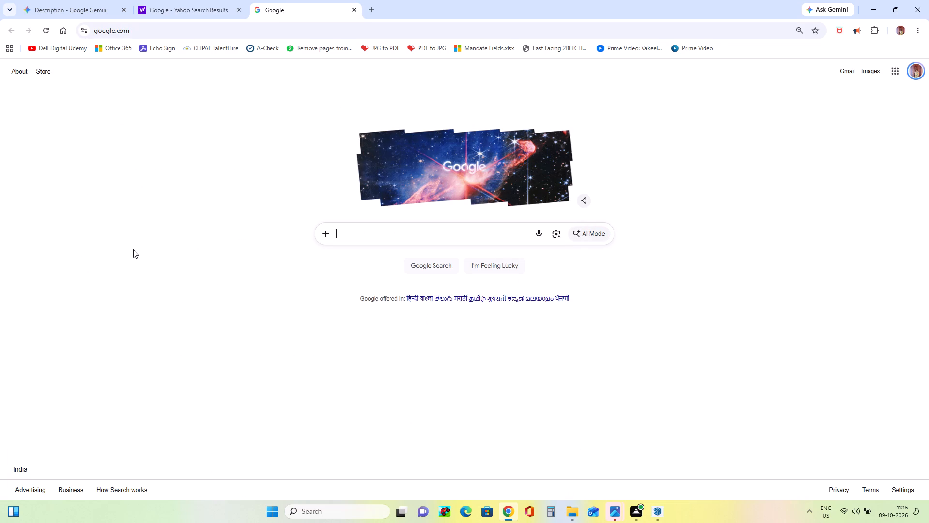
{"action": "left_click", "coordinate": [386, 235]}
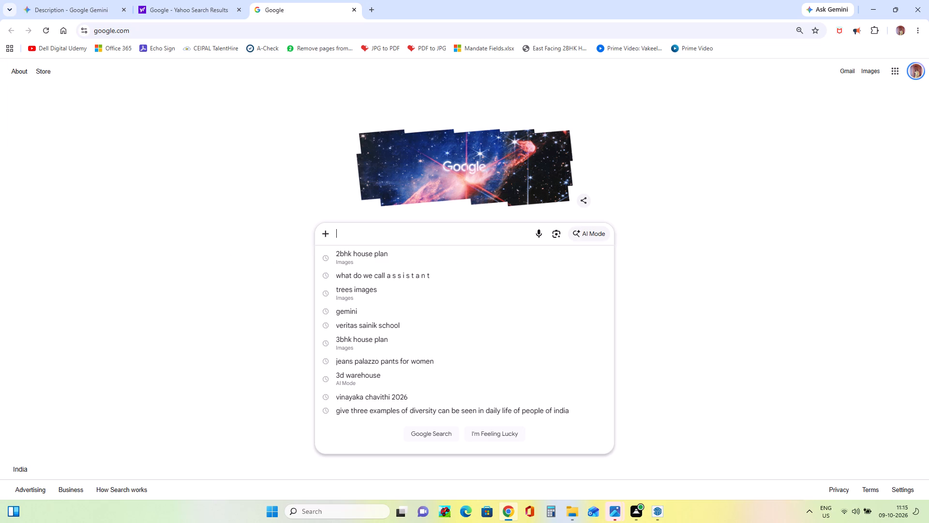
{"action": "left_click", "coordinate": [375, 379]}
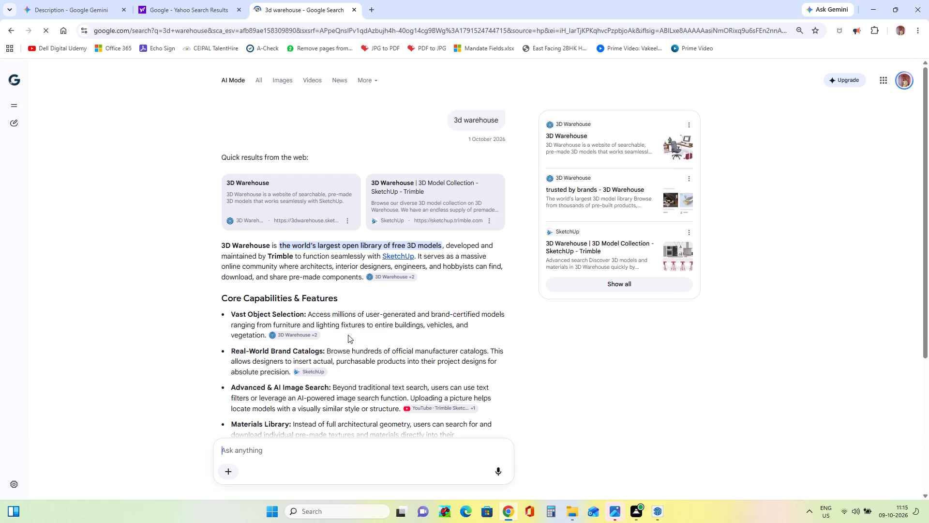
Open the 3D Warehouse site, search for grill and download the black vertical-bar Grille model.
{"action": "left_click", "coordinate": [264, 182]}
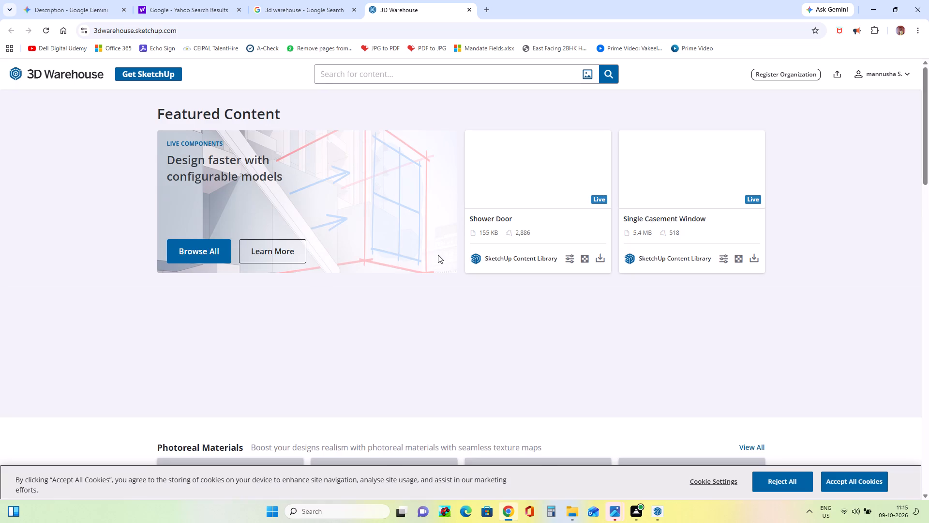
{"action": "left_click", "coordinate": [462, 74]}
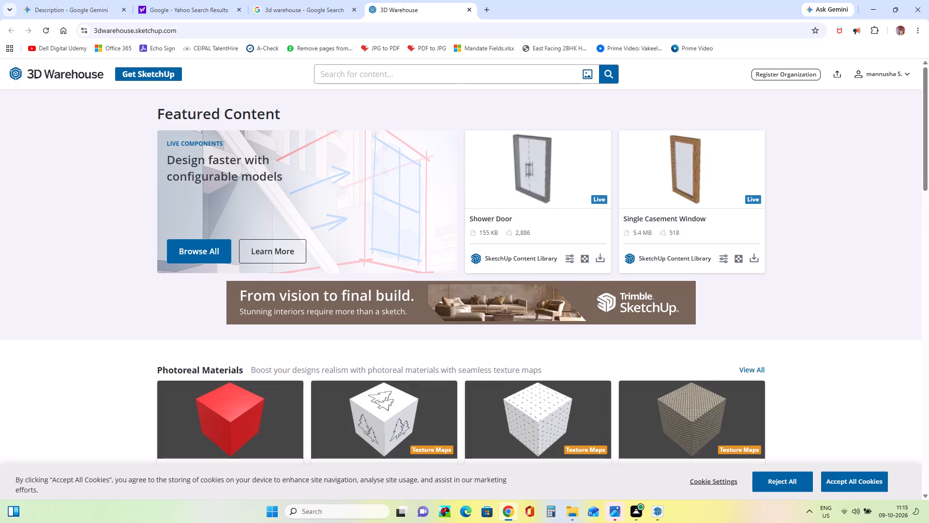
{"action": "type", "text": "grill"}
{"action": "key", "text": "Return"}
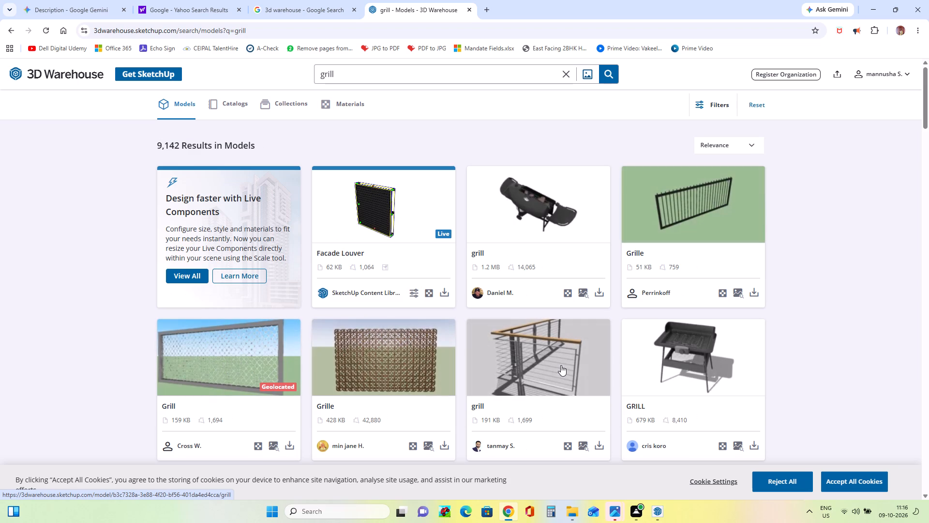
{"action": "left_click", "coordinate": [753, 290]}
{"action": "left_click", "coordinate": [775, 316]}
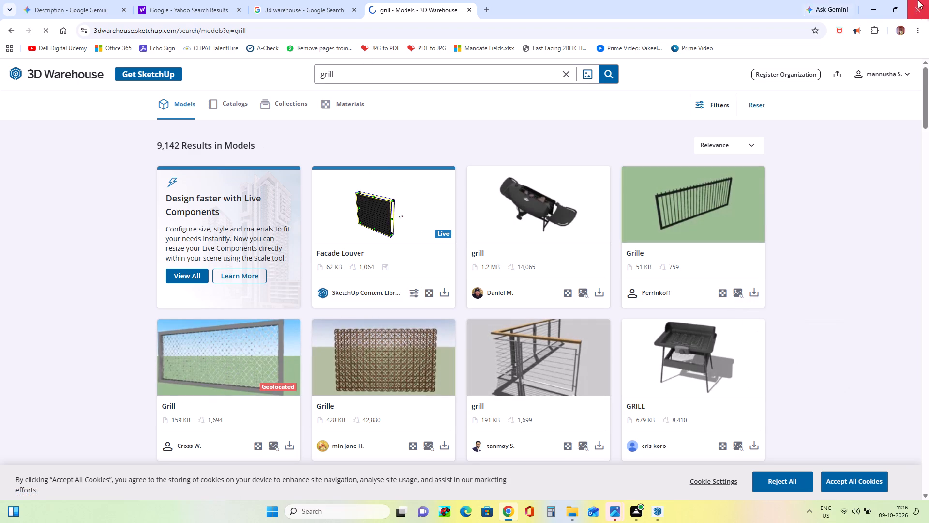
Switch to SketchUp, import Group_446 from Downloads and place it at the left front corner of the upper balcony floor.
{"action": "left_click", "coordinate": [872, 9]}
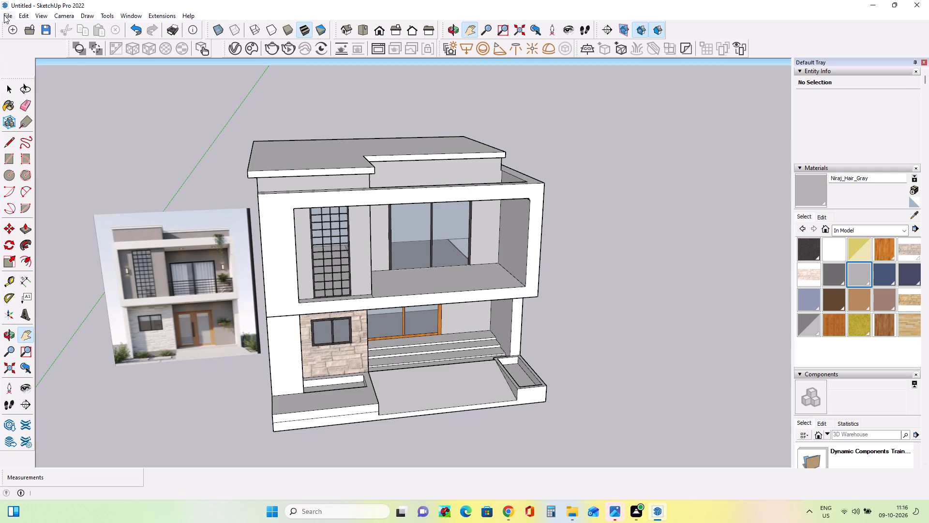
{"action": "left_click", "coordinate": [4, 16]}
{"action": "left_click", "coordinate": [33, 187]}
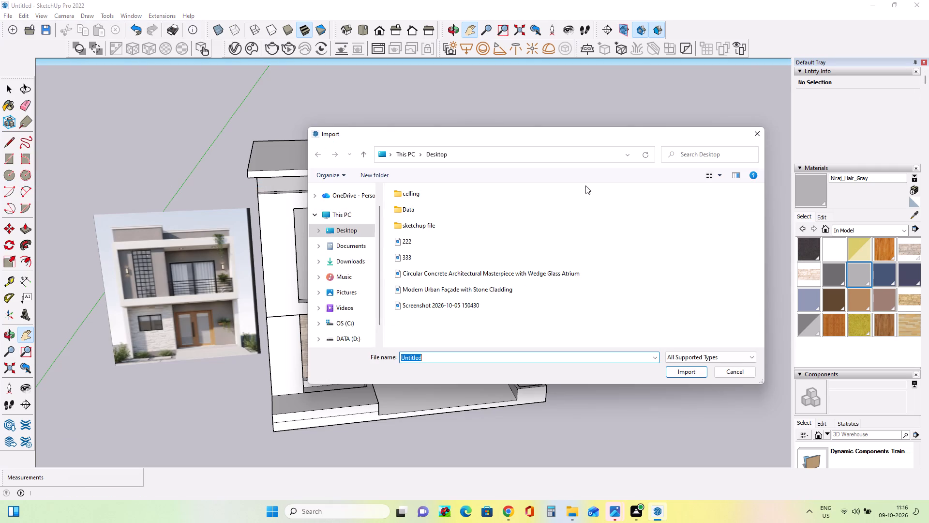
{"action": "scroll", "coordinate": [332, 319], "scroll_direction": "down", "scroll_amount": 4}
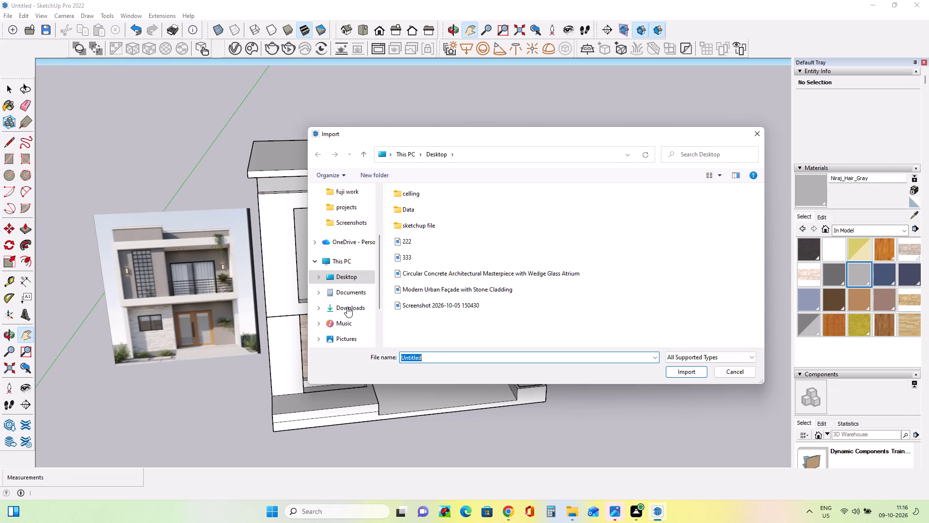
{"action": "left_click", "coordinate": [347, 307]}
{"action": "left_click", "coordinate": [444, 223]}
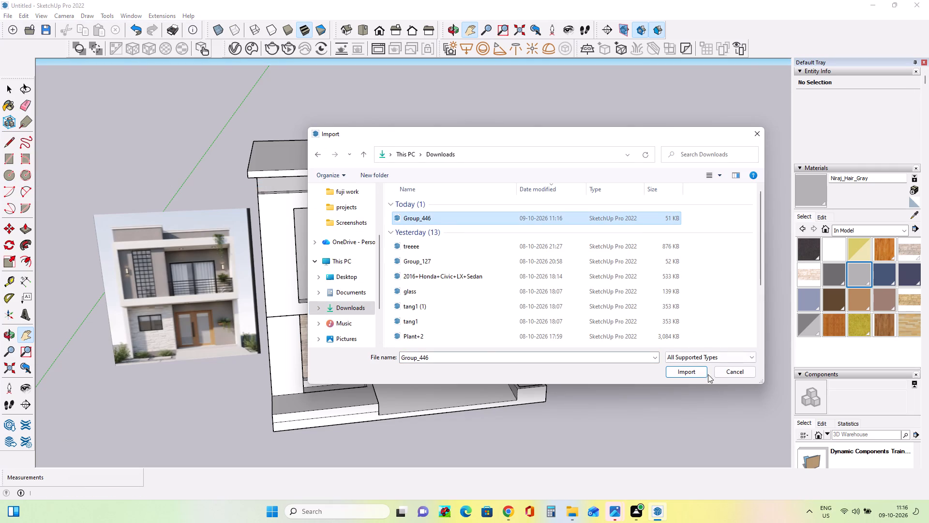
{"action": "left_click", "coordinate": [689, 375]}
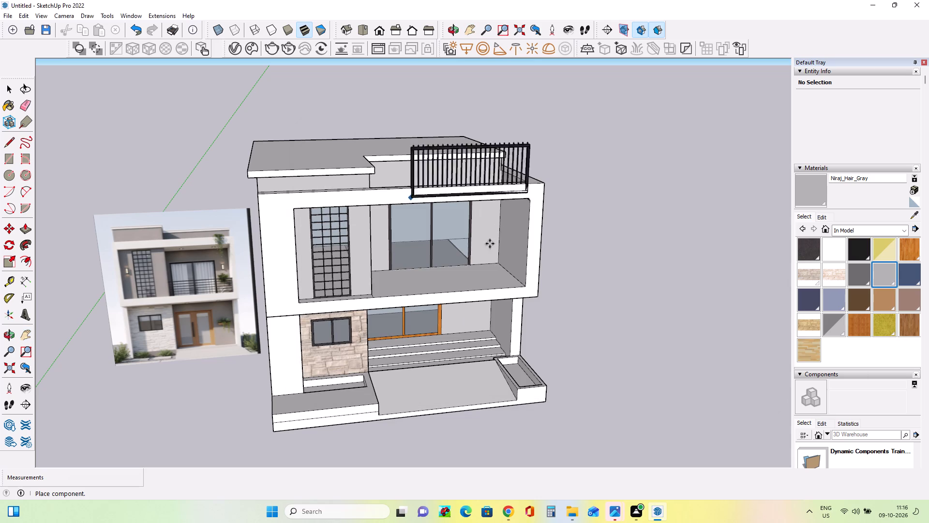
{"action": "scroll", "coordinate": [371, 291], "scroll_direction": "up", "scroll_amount": 3}
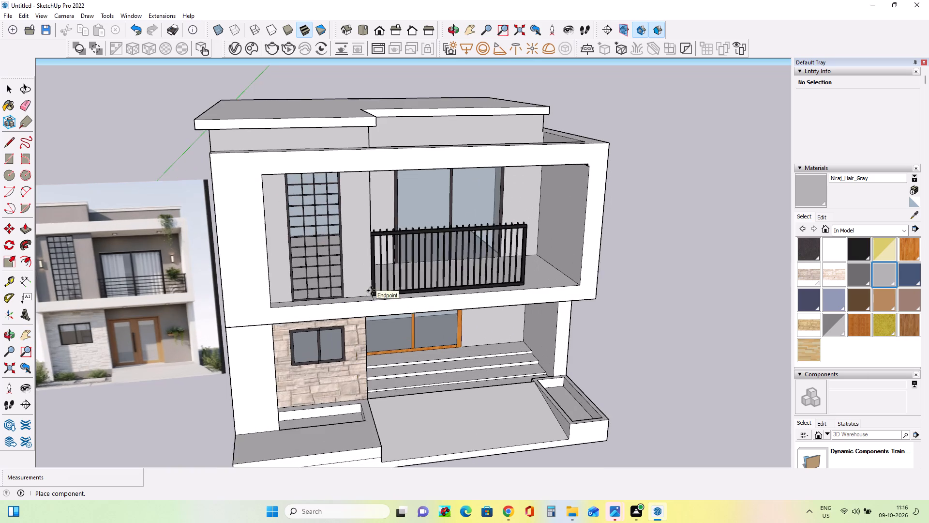
{"action": "scroll", "coordinate": [373, 291], "scroll_direction": "up", "scroll_amount": 1}
{"action": "middle_click_drag", "start_coordinate": [373, 291], "coordinate": [296, 289]}
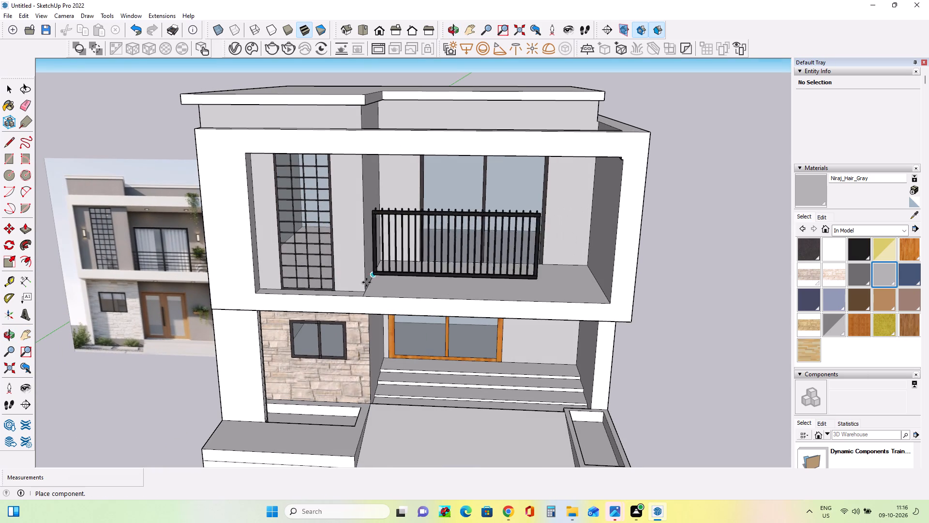
{"action": "left_click", "coordinate": [363, 288]}
Scale the railing to about 1.35 times its length so it reaches the balcony's right side wall.
{"action": "middle_click_drag", "start_coordinate": [489, 292], "coordinate": [471, 292]}
{"action": "left_click", "coordinate": [14, 261]}
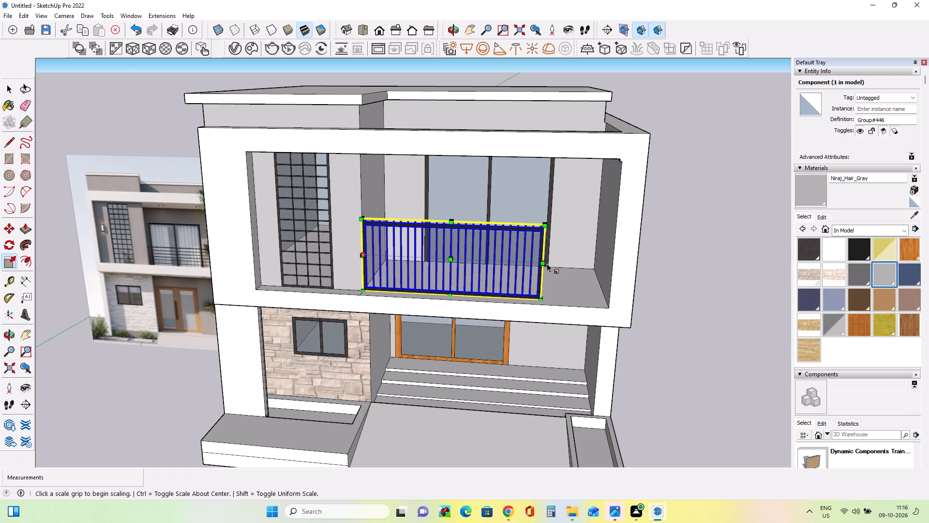
{"action": "middle_click_drag", "start_coordinate": [544, 263], "coordinate": [434, 277]}
{"action": "scroll", "coordinate": [544, 262], "scroll_direction": "up", "scroll_amount": 8}
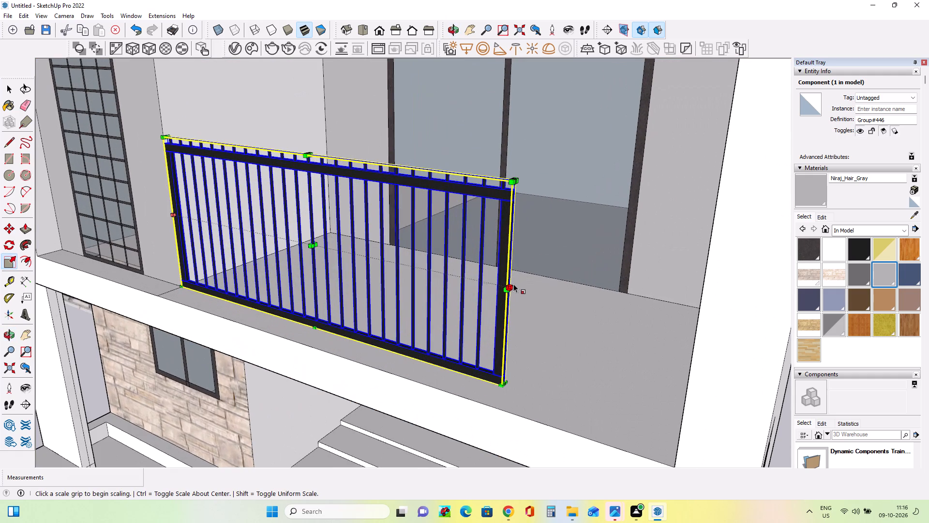
{"action": "left_click", "coordinate": [513, 286]}
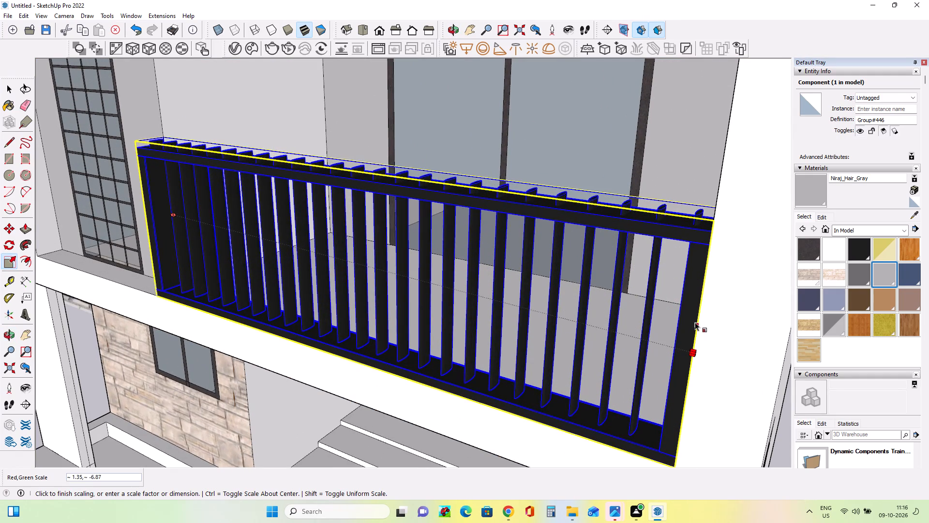
{"action": "left_click", "coordinate": [696, 319]}
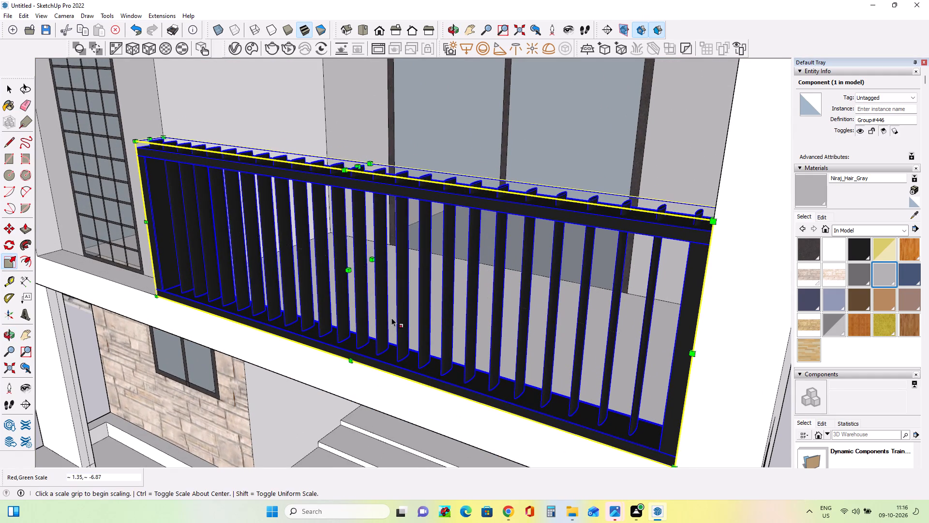
Thin the stretched railing's depth with a green-axis scale of about 0.13.
{"action": "middle_click_drag", "start_coordinate": [391, 318], "coordinate": [469, 316]}
{"action": "left_click", "coordinate": [444, 273]}
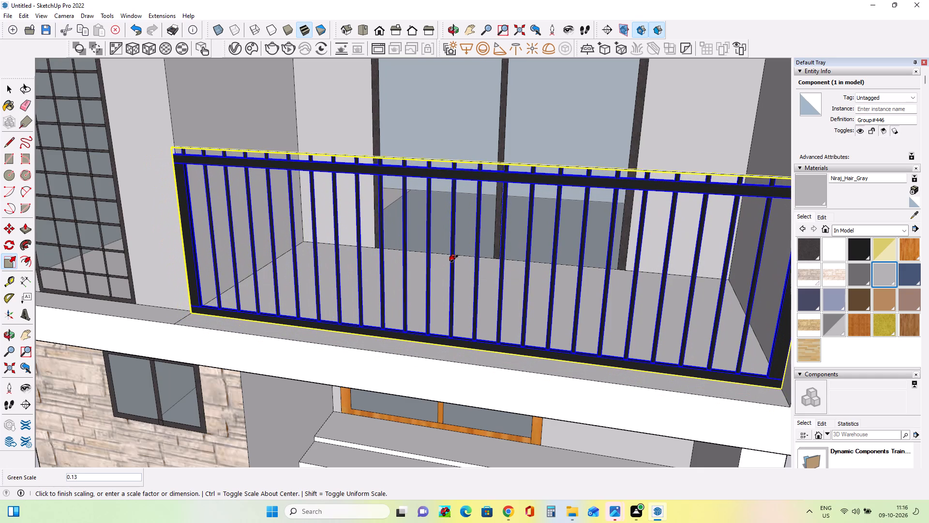
{"action": "left_click", "coordinate": [455, 256]}
Scale the balcony railing down in height from its top edge, keeping its base on the floor.
{"action": "scroll", "coordinate": [450, 281], "scroll_direction": "down", "scroll_amount": 6}
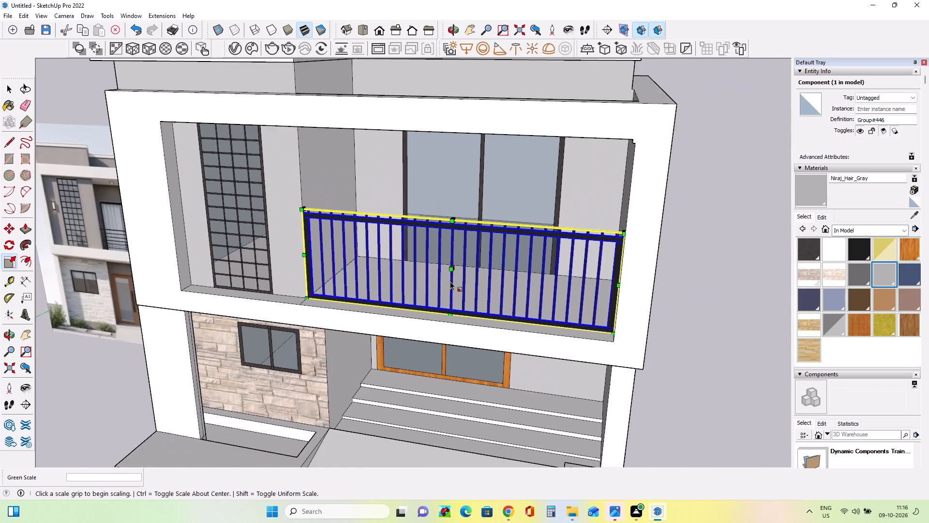
{"action": "scroll", "coordinate": [450, 281], "scroll_direction": "down", "scroll_amount": 6}
{"action": "middle_click_drag", "start_coordinate": [450, 281], "coordinate": [532, 257]}
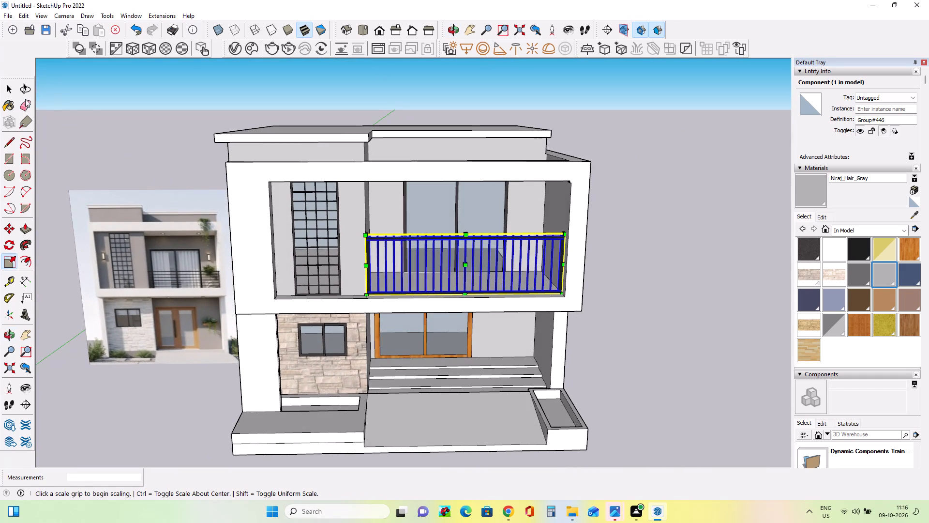
{"action": "middle_click_drag", "start_coordinate": [478, 233], "coordinate": [478, 244]}
{"action": "middle_click_drag", "start_coordinate": [475, 275], "coordinate": [473, 295]}
{"action": "middle_click", "coordinate": [473, 295]}
{"action": "scroll", "coordinate": [451, 225], "scroll_direction": "up", "scroll_amount": 7}
{"action": "scroll", "coordinate": [465, 238], "scroll_direction": "down", "scroll_amount": 1}
{"action": "scroll", "coordinate": [465, 238], "scroll_direction": "up", "scroll_amount": 1}
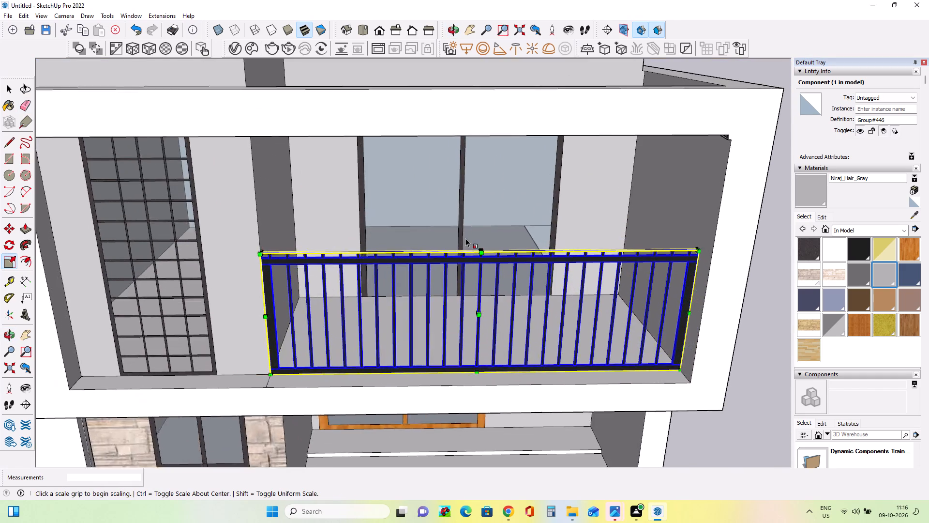
{"action": "middle_click_drag", "start_coordinate": [513, 261], "coordinate": [519, 338]}
{"action": "scroll", "coordinate": [478, 241], "scroll_direction": "up", "scroll_amount": 8}
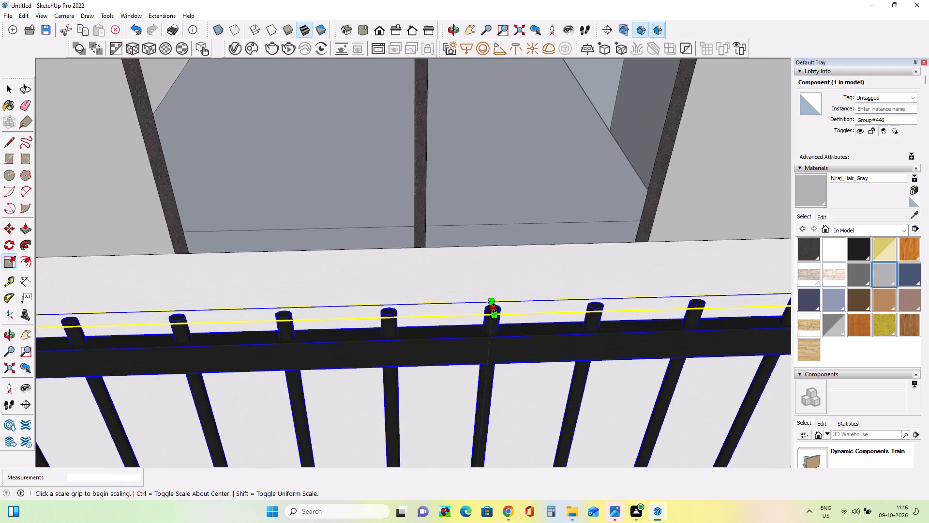
{"action": "left_click", "coordinate": [494, 309]}
{"action": "left_click", "coordinate": [491, 373]}
Reduce the railing's height further from its top edge to bring it closer to the low balcony railing in the reference.
{"action": "scroll", "coordinate": [461, 294], "scroll_direction": "down", "scroll_amount": 5}
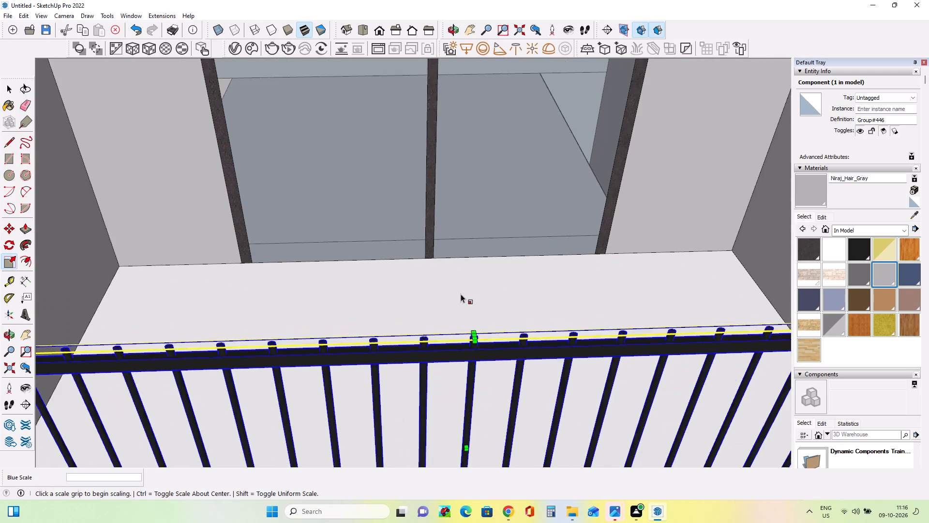
{"action": "scroll", "coordinate": [461, 294], "scroll_direction": "down", "scroll_amount": 7}
{"action": "middle_click_drag", "start_coordinate": [462, 318], "coordinate": [444, 213]}
{"action": "scroll", "coordinate": [445, 212], "scroll_direction": "down", "scroll_amount": 6}
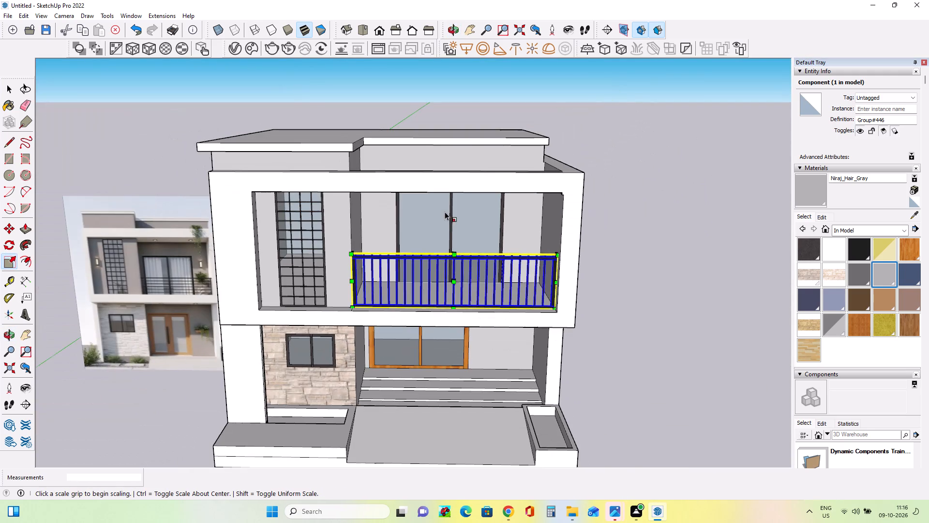
{"action": "middle_click_drag", "start_coordinate": [470, 237], "coordinate": [478, 323]}
{"action": "scroll", "coordinate": [438, 245], "scroll_direction": "up", "scroll_amount": 5}
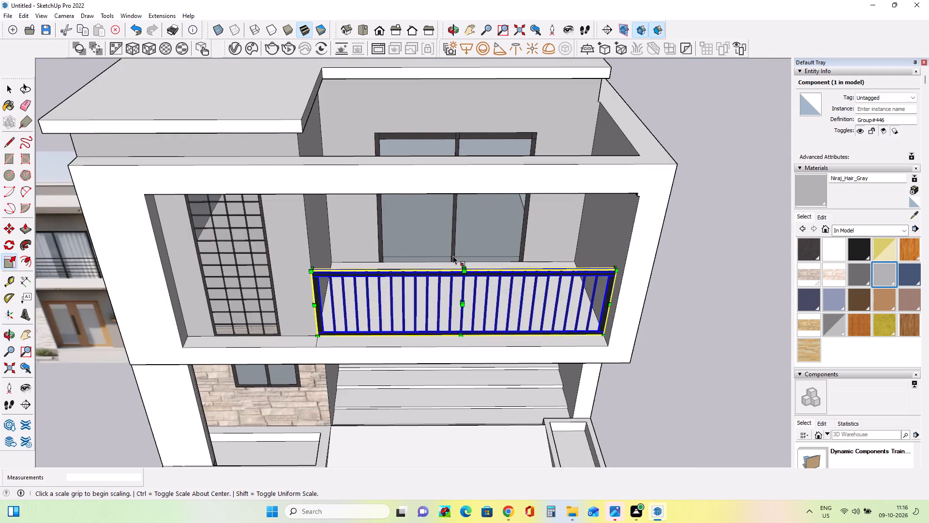
{"action": "scroll", "coordinate": [453, 256], "scroll_direction": "up", "scroll_amount": 8}
{"action": "left_click", "coordinate": [468, 270]}
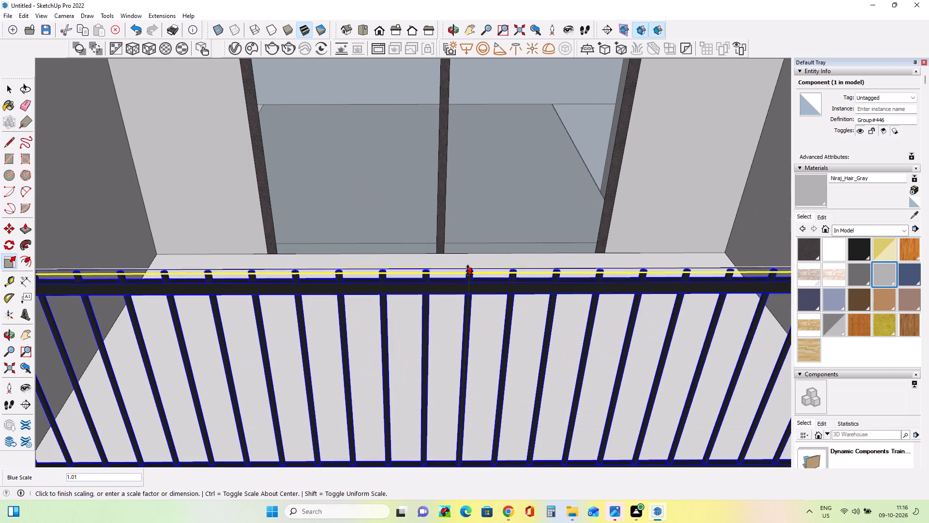
{"action": "left_click", "coordinate": [463, 325]}
Deselect the railing and examine its fit across the balcony from several angles against the reference image.
{"action": "scroll", "coordinate": [464, 280], "scroll_direction": "down", "scroll_amount": 7}
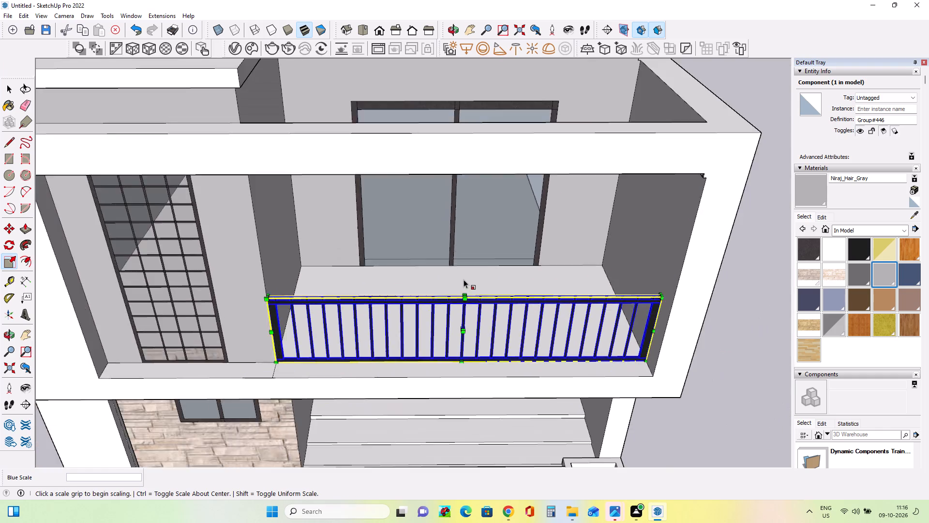
{"action": "scroll", "coordinate": [464, 279], "scroll_direction": "down", "scroll_amount": 4}
{"action": "middle_click_drag", "start_coordinate": [464, 282], "coordinate": [450, 197]}
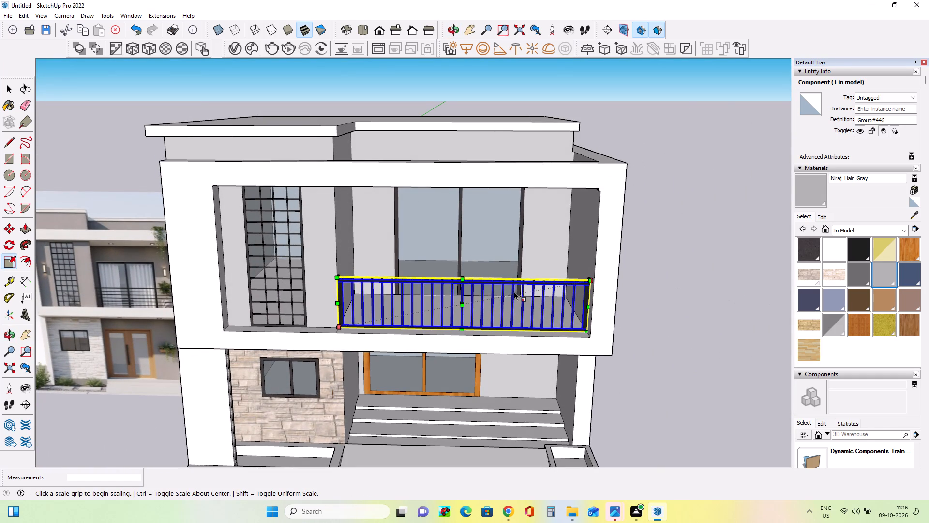
{"action": "middle_click_drag", "start_coordinate": [514, 292], "coordinate": [520, 301]}
{"action": "scroll", "coordinate": [510, 323], "scroll_direction": "up", "scroll_amount": 4}
{"action": "middle_click_drag", "start_coordinate": [419, 321], "coordinate": [495, 313]}
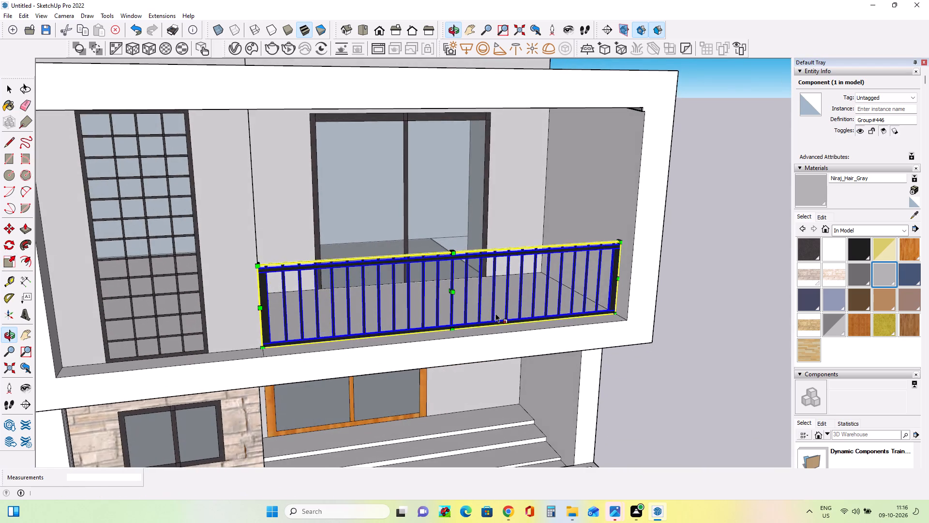
{"action": "scroll", "coordinate": [528, 312], "scroll_direction": "down", "scroll_amount": 6}
{"action": "middle_click_drag", "start_coordinate": [631, 338], "coordinate": [589, 327]}
{"action": "scroll", "coordinate": [589, 325], "scroll_direction": "down", "scroll_amount": 2}
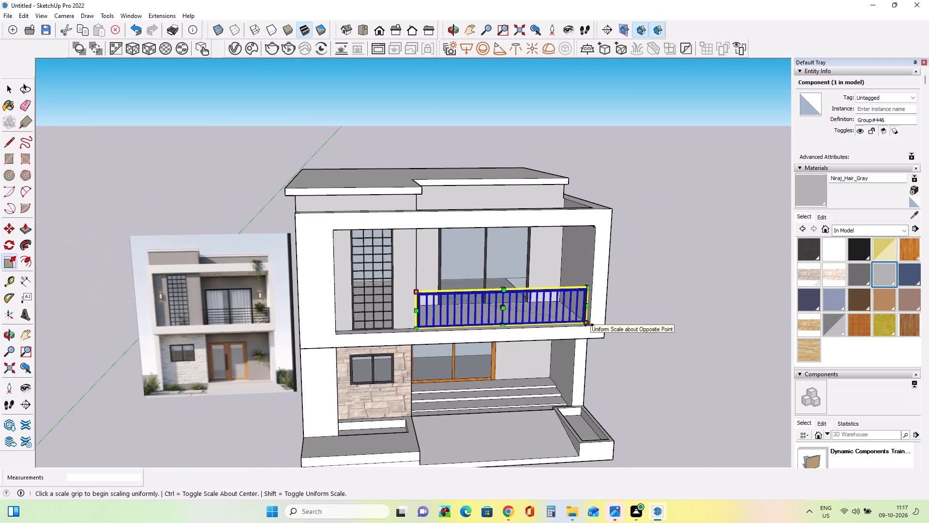
{"action": "left_click", "coordinate": [8, 89]}
{"action": "left_click", "coordinate": [241, 195]}
{"action": "middle_click_drag", "start_coordinate": [434, 262], "coordinate": [360, 255]}
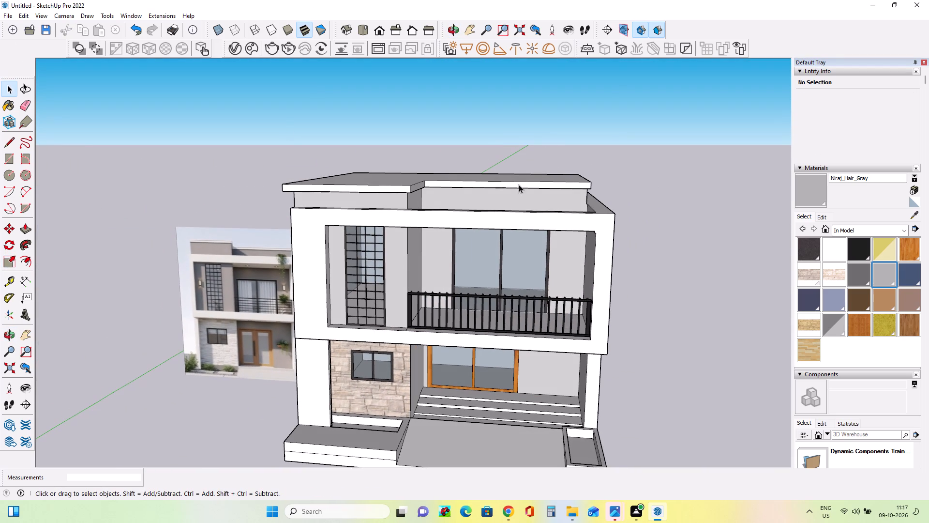
{"action": "scroll", "coordinate": [475, 261], "scroll_direction": "up", "scroll_amount": 2}
{"action": "scroll", "coordinate": [472, 243], "scroll_direction": "down", "scroll_amount": 5}
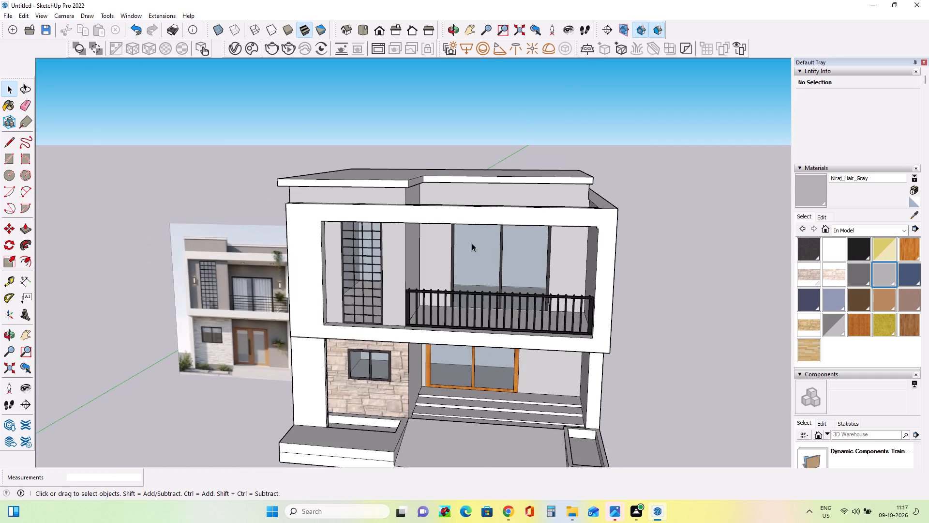
{"action": "scroll", "coordinate": [472, 243], "scroll_direction": "down", "scroll_amount": 2}
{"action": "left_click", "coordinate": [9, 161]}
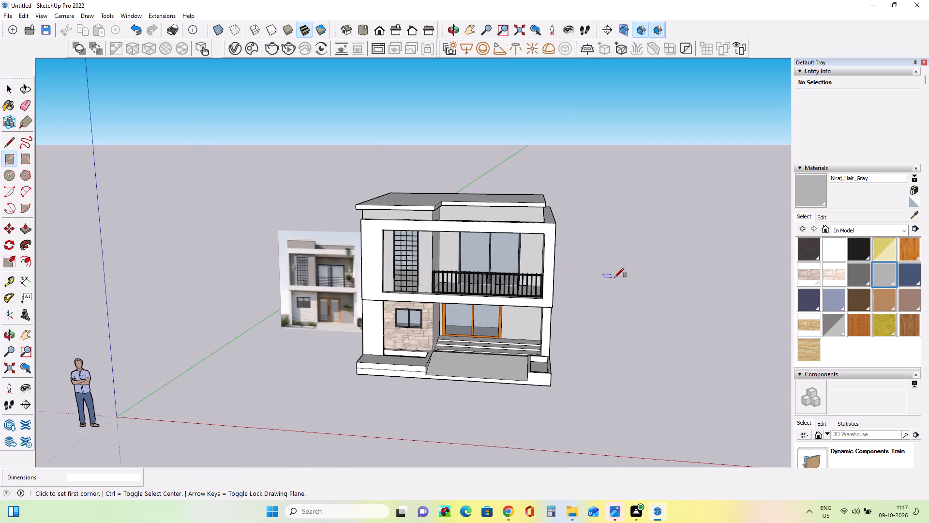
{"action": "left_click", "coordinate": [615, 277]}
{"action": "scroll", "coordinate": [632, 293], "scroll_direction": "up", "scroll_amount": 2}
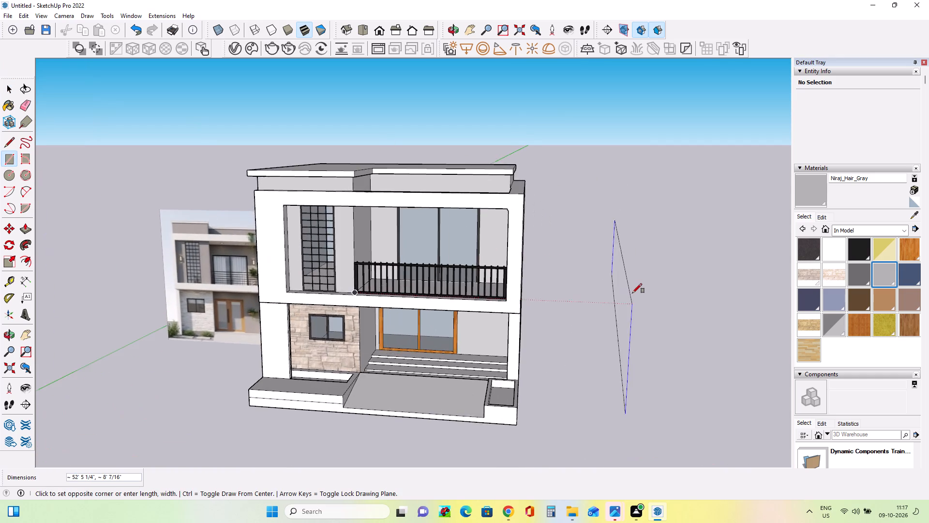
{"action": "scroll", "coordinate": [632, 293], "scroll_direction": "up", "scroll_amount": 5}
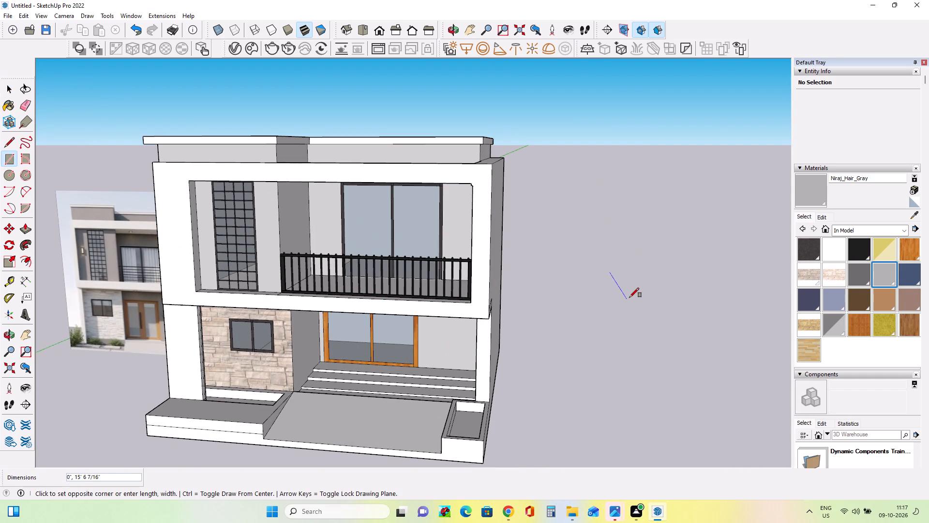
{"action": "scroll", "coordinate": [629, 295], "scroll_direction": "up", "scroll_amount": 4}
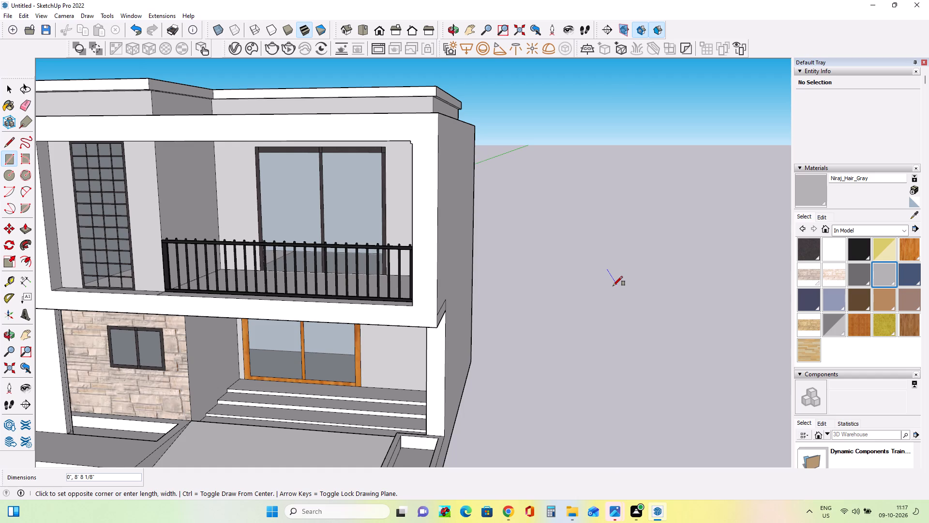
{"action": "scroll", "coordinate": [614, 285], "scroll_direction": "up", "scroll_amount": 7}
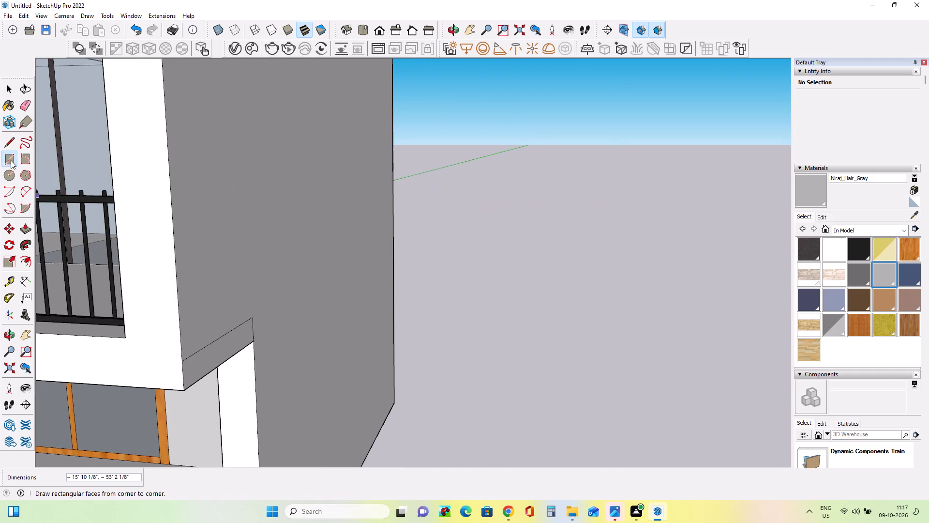
Draw a square about 1 ft 4 3/16 in per side beside the house and extrude it about 3 5/16 in.
{"action": "left_click", "coordinate": [11, 160]}
{"action": "left_click", "coordinate": [469, 303]}
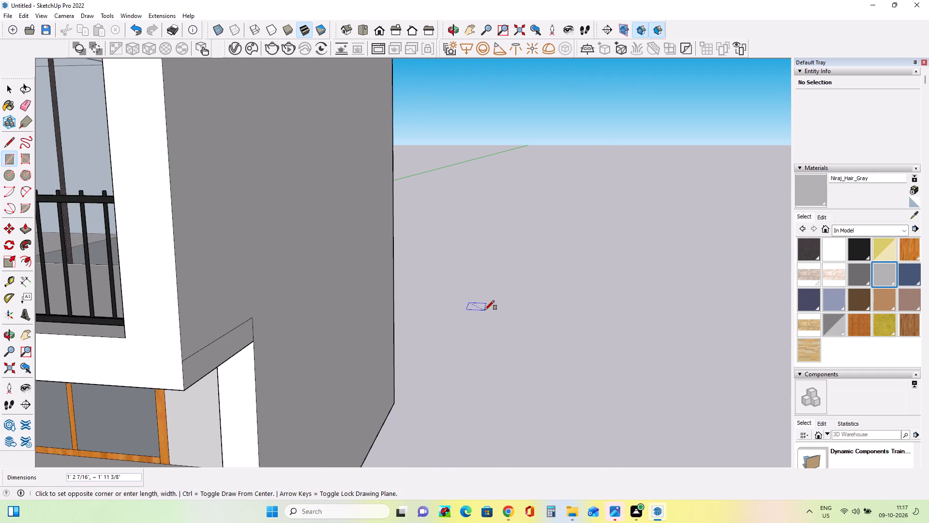
{"action": "left_click", "coordinate": [488, 309]}
{"action": "scroll", "coordinate": [476, 294], "scroll_direction": "up", "scroll_amount": 4}
{"action": "left_click", "coordinate": [489, 312]}
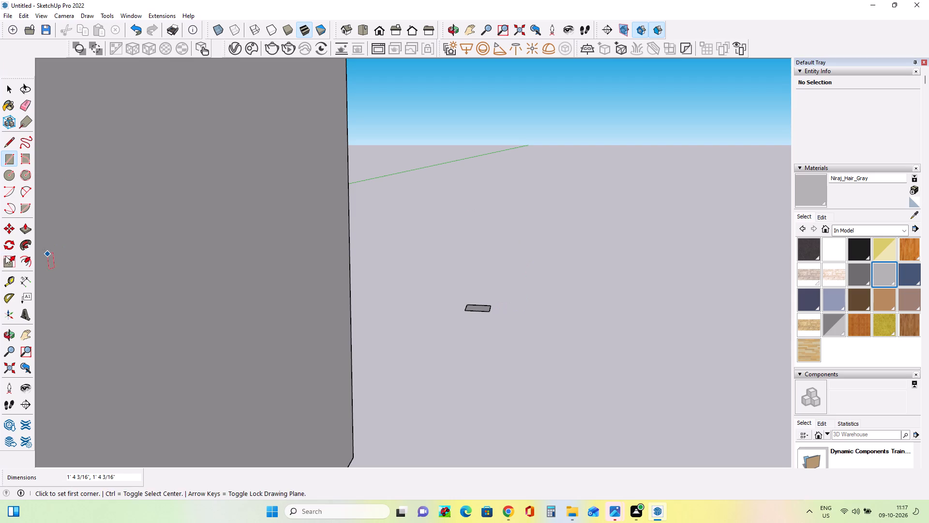
{"action": "left_click", "coordinate": [20, 231]}
{"action": "left_click", "coordinate": [475, 309]}
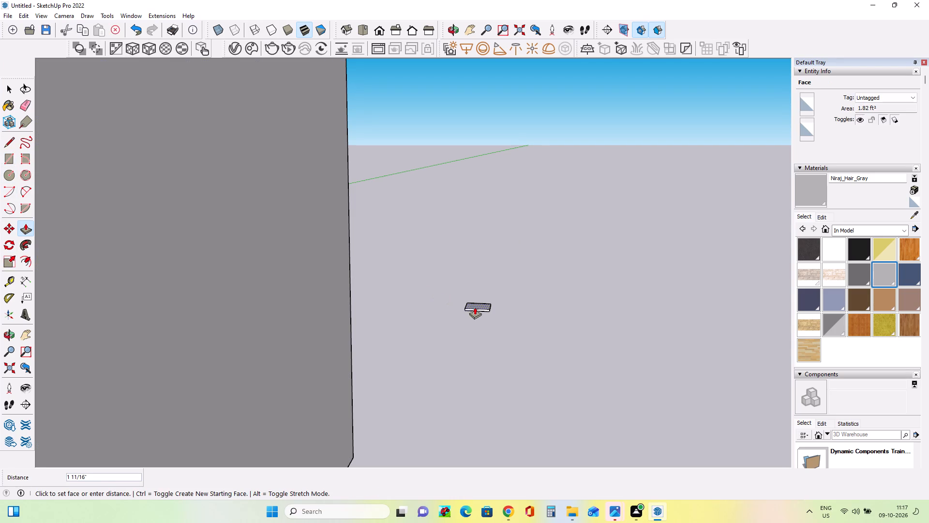
{"action": "left_click", "coordinate": [475, 305]}
Push one side of the small slab in by about 1 ft 3 3/16 in to leave a thin bar.
{"action": "middle_click_drag", "start_coordinate": [548, 300], "coordinate": [155, 340]}
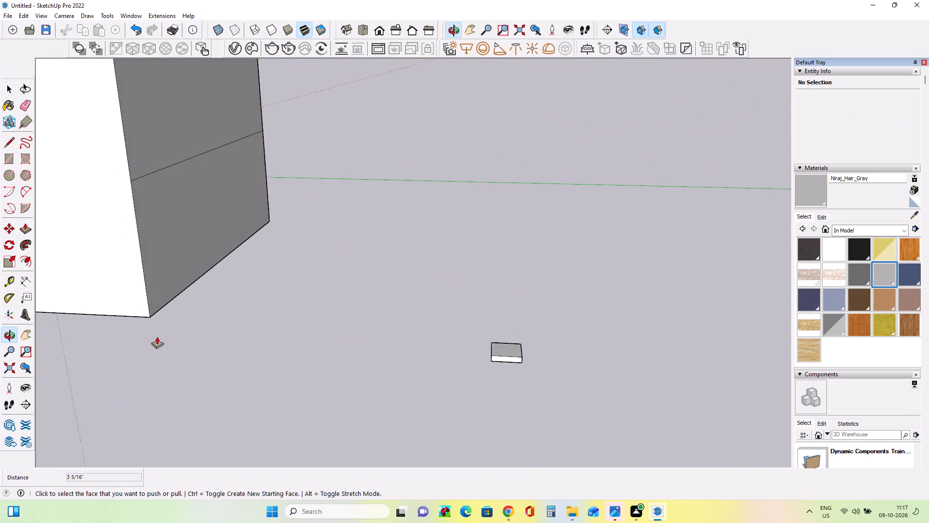
{"action": "middle_click_drag", "start_coordinate": [627, 350], "coordinate": [409, 316]}
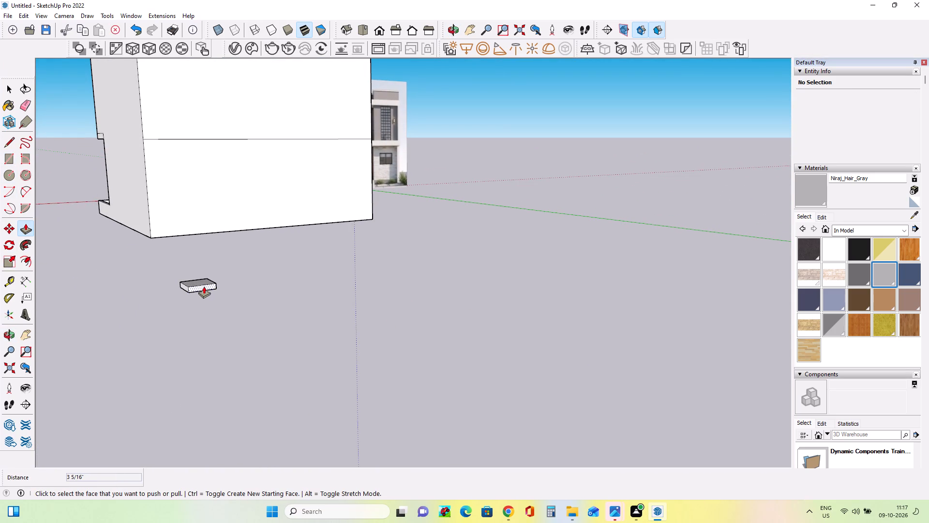
{"action": "left_click", "coordinate": [204, 286]}
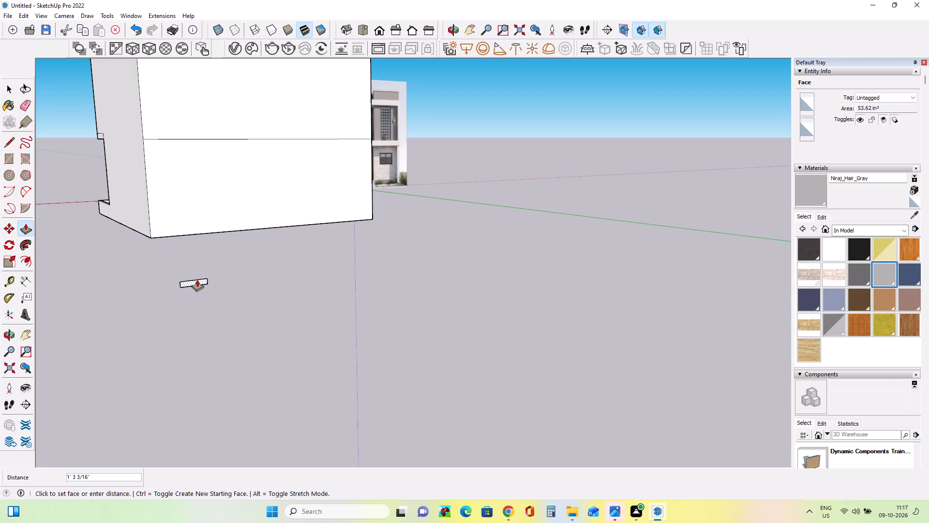
{"action": "left_click", "coordinate": [197, 279]}
Push the thin bar's long narrow top face down about 1 3/4 in to reduce its height.
{"action": "middle_click_drag", "start_coordinate": [211, 290], "coordinate": [452, 327]}
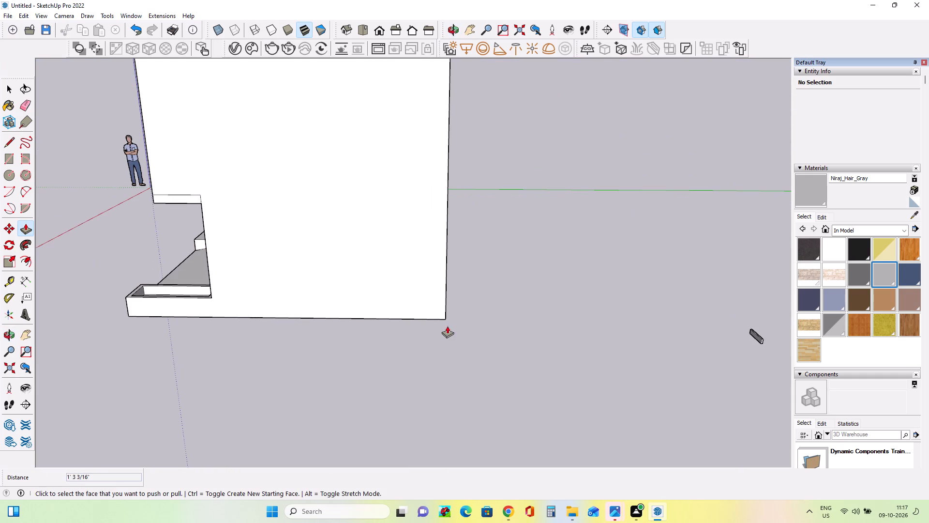
{"action": "scroll", "coordinate": [759, 309], "scroll_direction": "up", "scroll_amount": 3}
{"action": "middle_click_drag", "start_coordinate": [757, 323], "coordinate": [762, 393]}
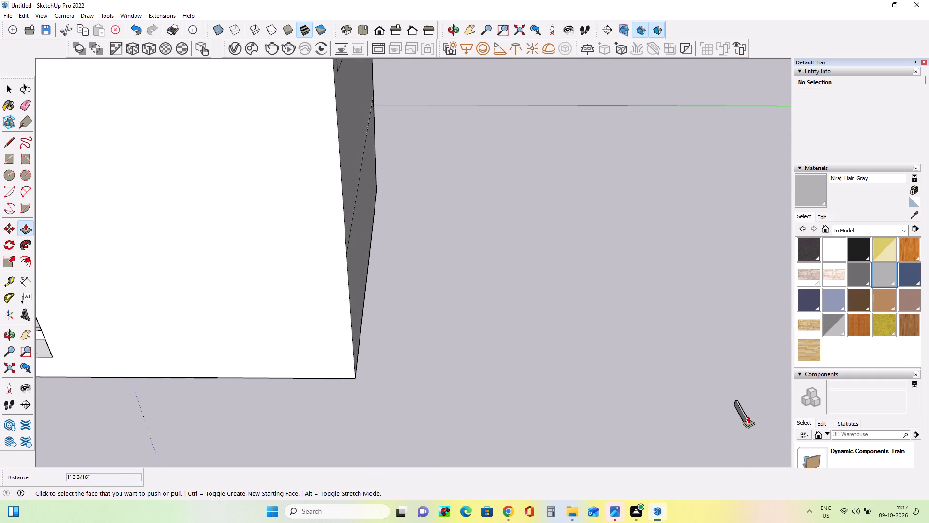
{"action": "left_click", "coordinate": [748, 416]}
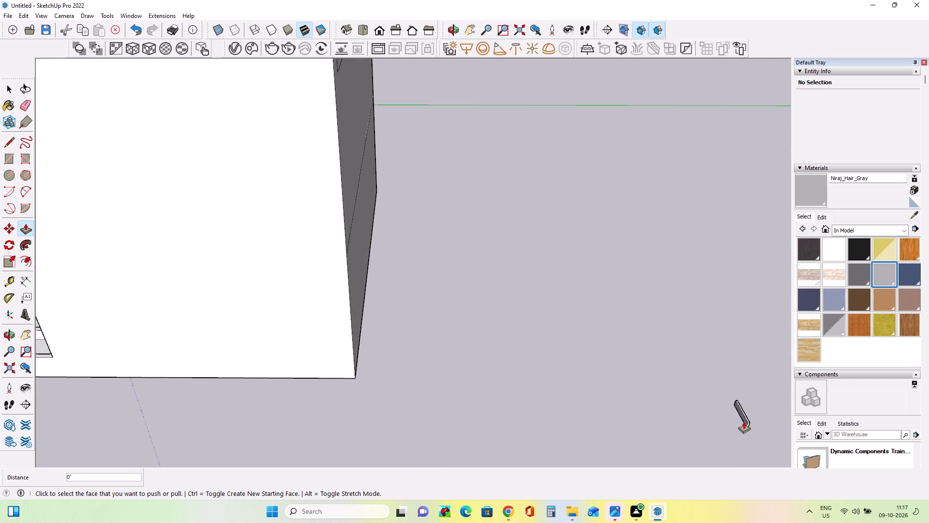
{"action": "scroll", "coordinate": [749, 422], "scroll_direction": "up", "scroll_amount": 2}
{"action": "scroll", "coordinate": [749, 422], "scroll_direction": "down", "scroll_amount": 1}
{"action": "scroll", "coordinate": [749, 422], "scroll_direction": "up", "scroll_amount": 6}
{"action": "left_click", "coordinate": [746, 418]}
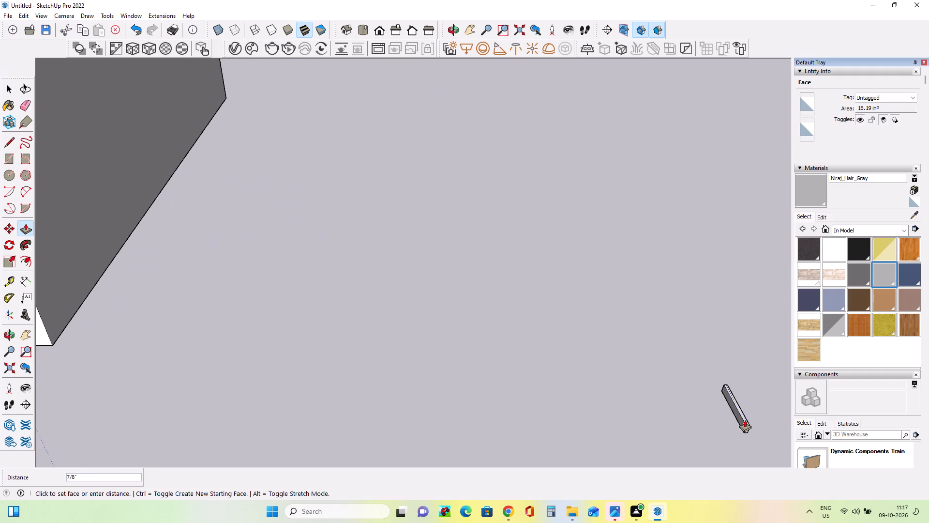
{"action": "left_click", "coordinate": [743, 422]}
Paint the bar's long faces and end face with the Metal Seamed material from the Metal collection.
{"action": "scroll", "coordinate": [479, 364], "scroll_direction": "down", "scroll_amount": 8}
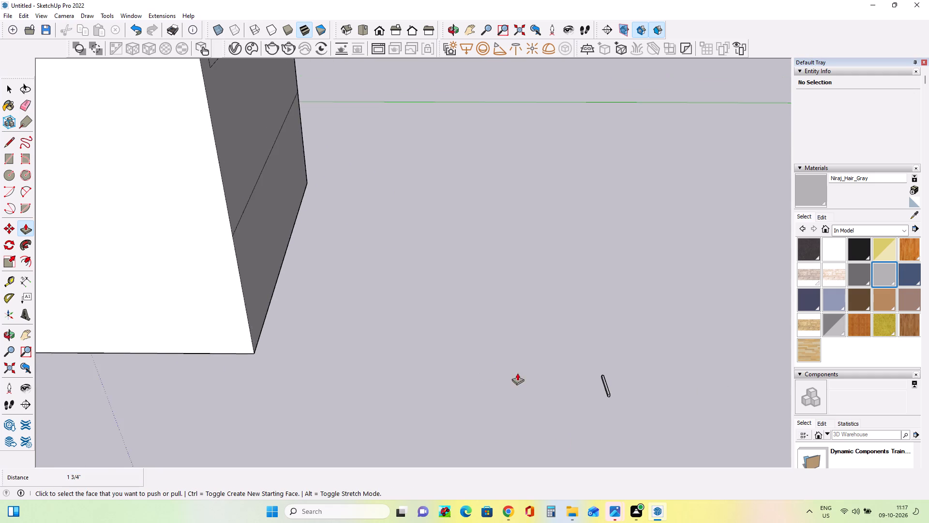
{"action": "middle_click_drag", "start_coordinate": [569, 374], "coordinate": [616, 395]}
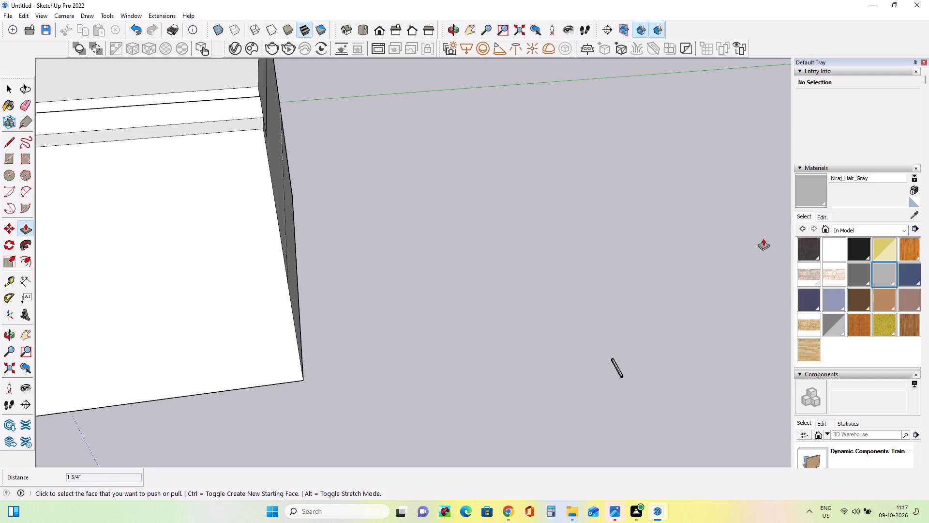
{"action": "left_click", "coordinate": [817, 250]}
{"action": "scroll", "coordinate": [640, 370], "scroll_direction": "up", "scroll_amount": 11}
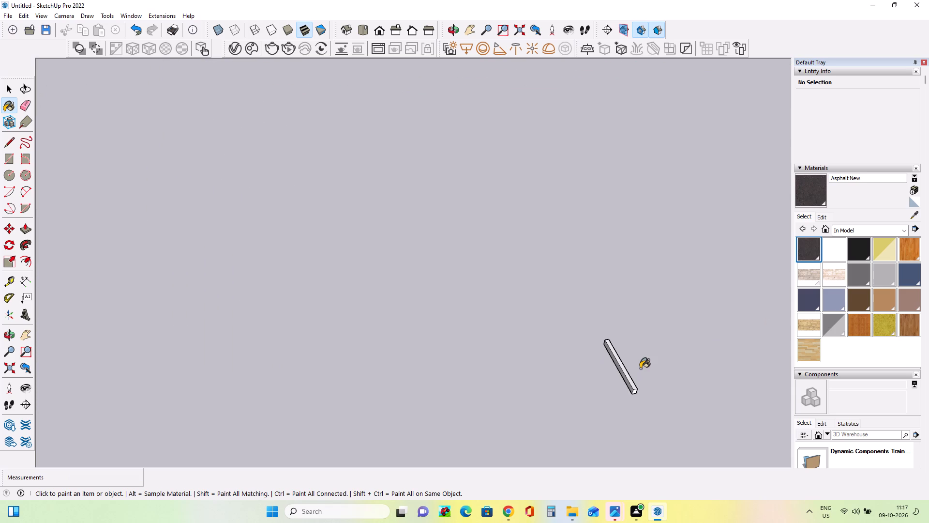
{"action": "left_click", "coordinate": [858, 231]}
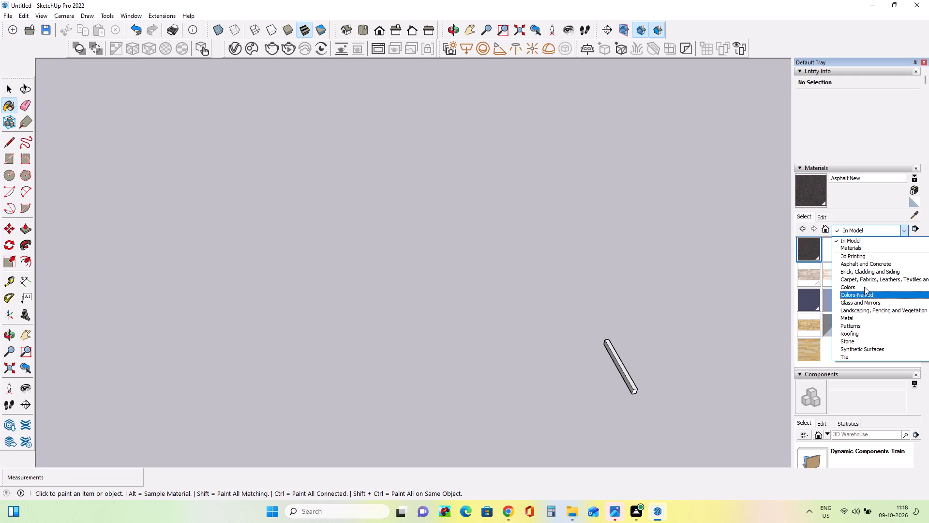
{"action": "scroll", "coordinate": [860, 352], "scroll_direction": "down", "scroll_amount": 3}
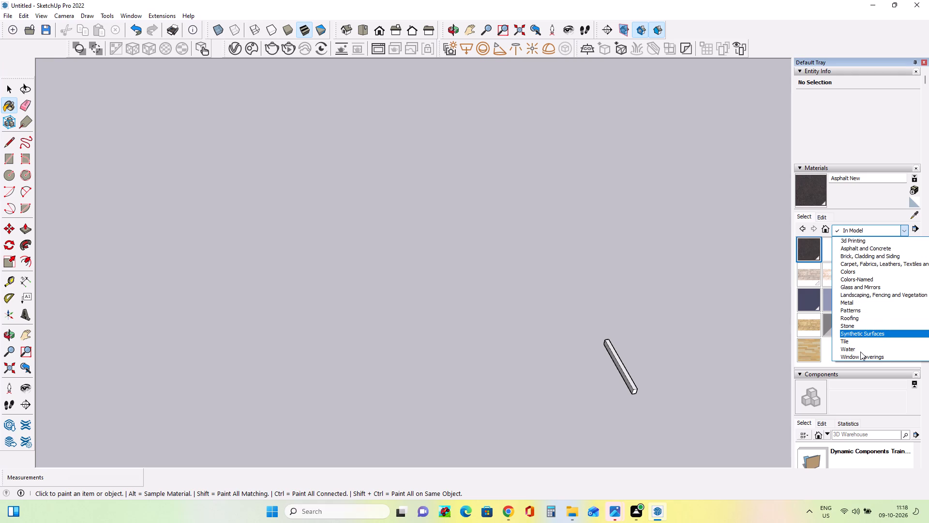
{"action": "left_click", "coordinate": [855, 296]}
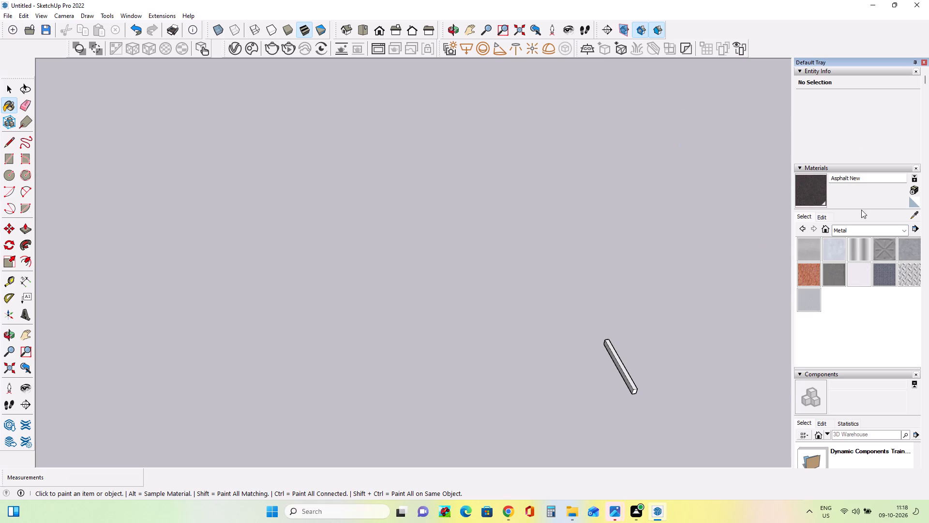
{"action": "left_click", "coordinate": [836, 284]}
{"action": "scroll", "coordinate": [672, 356], "scroll_direction": "up", "scroll_amount": 4}
{"action": "scroll", "coordinate": [614, 391], "scroll_direction": "up", "scroll_amount": 11}
{"action": "left_click", "coordinate": [617, 373]}
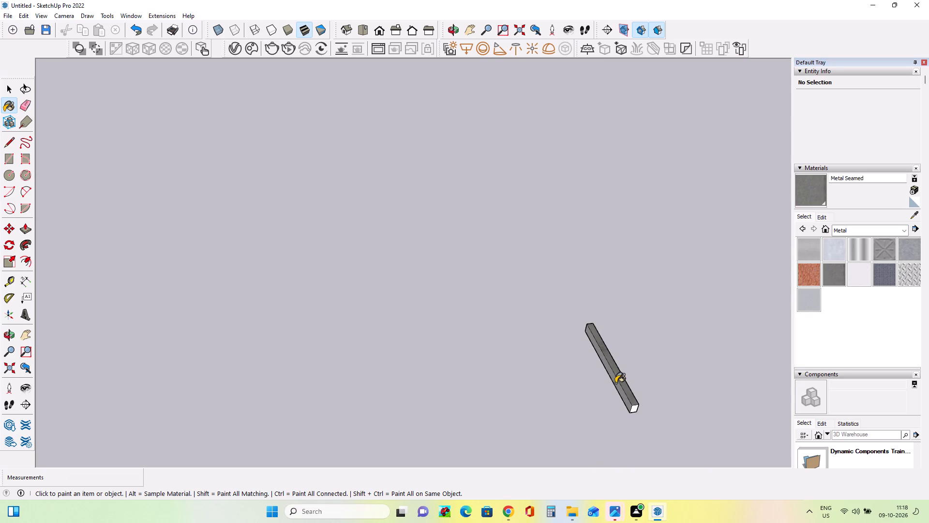
{"action": "left_click", "coordinate": [615, 383]}
{"action": "left_click", "coordinate": [633, 412]}
{"action": "left_click", "coordinate": [634, 406]}
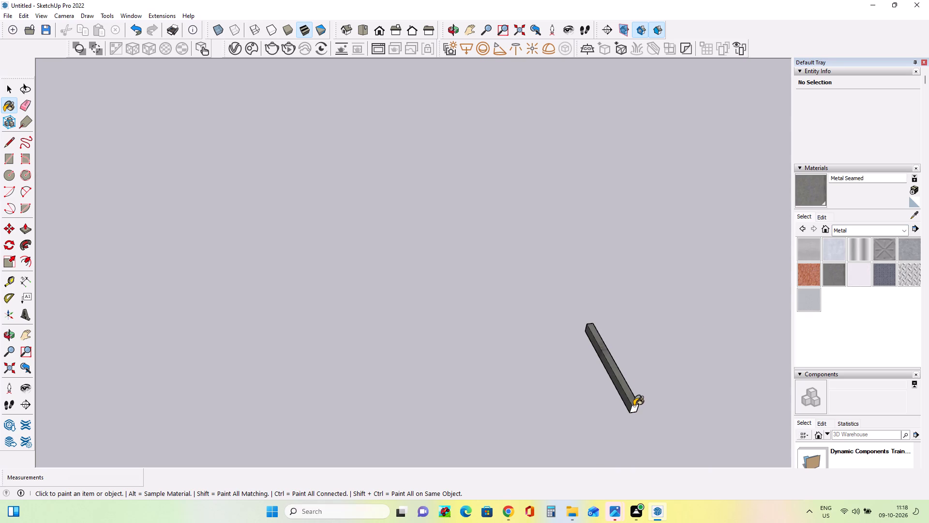
Draw two small rectangles across the bar's top face, one 1 by 1 in and one about 1 1/4 by 1 in.
{"action": "middle_click_drag", "start_coordinate": [596, 326], "coordinate": [716, 292]}
{"action": "scroll", "coordinate": [629, 323], "scroll_direction": "down", "scroll_amount": 8}
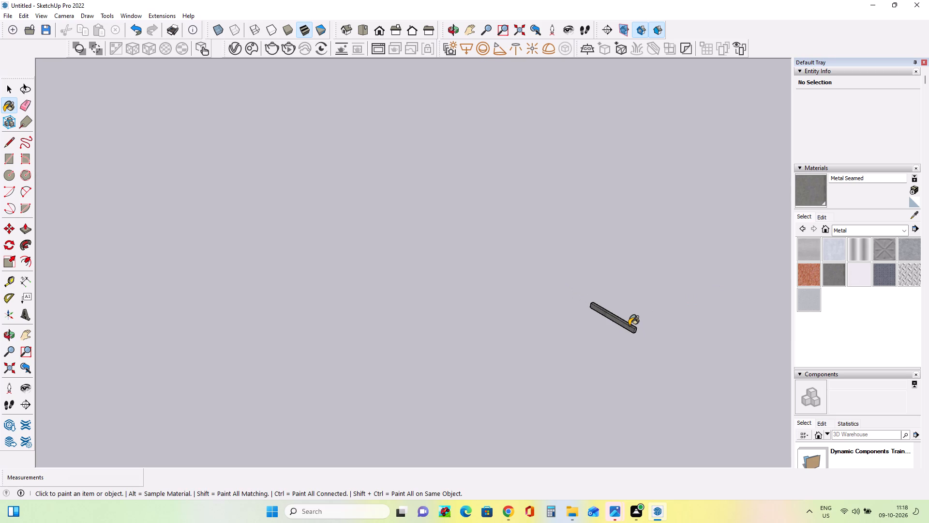
{"action": "scroll", "coordinate": [629, 325], "scroll_direction": "down", "scroll_amount": 4}
{"action": "middle_click_drag", "start_coordinate": [630, 328], "coordinate": [588, 383]}
{"action": "scroll", "coordinate": [638, 316], "scroll_direction": "up", "scroll_amount": 7}
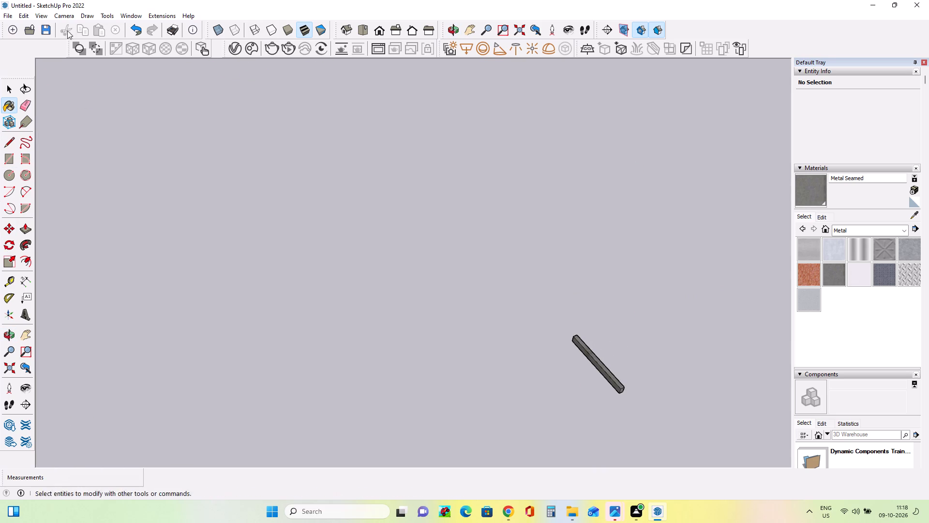
{"action": "left_click", "coordinate": [10, 154]}
{"action": "scroll", "coordinate": [582, 368], "scroll_direction": "up", "scroll_amount": 2}
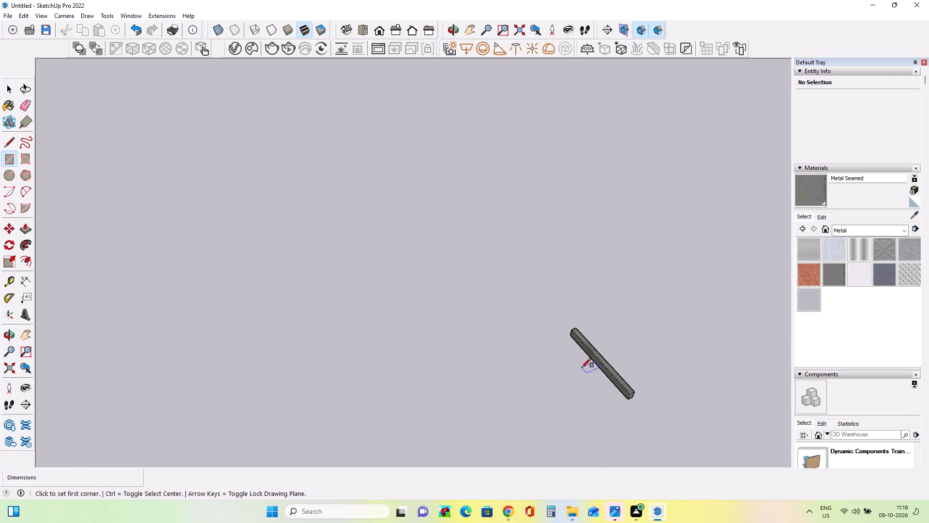
{"action": "scroll", "coordinate": [582, 368], "scroll_direction": "up", "scroll_amount": 5}
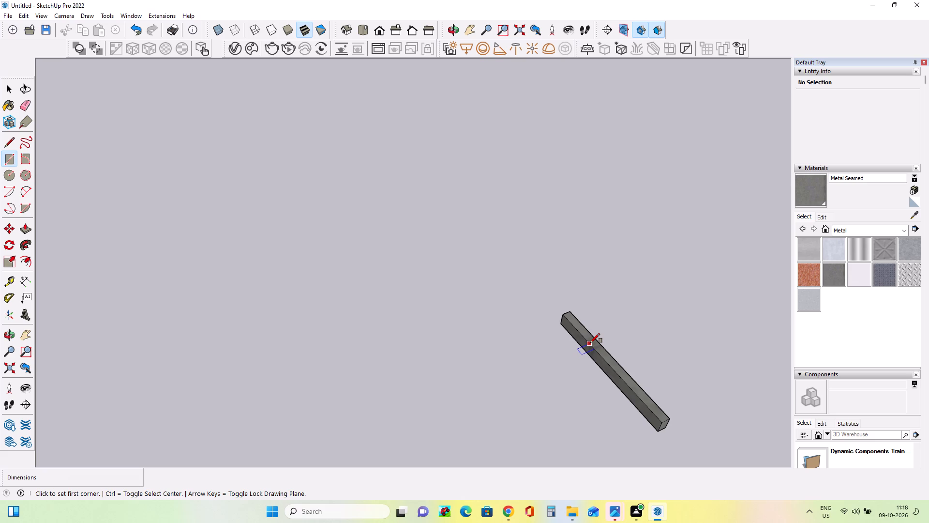
{"action": "left_click", "coordinate": [590, 343]}
{"action": "left_click", "coordinate": [600, 347]}
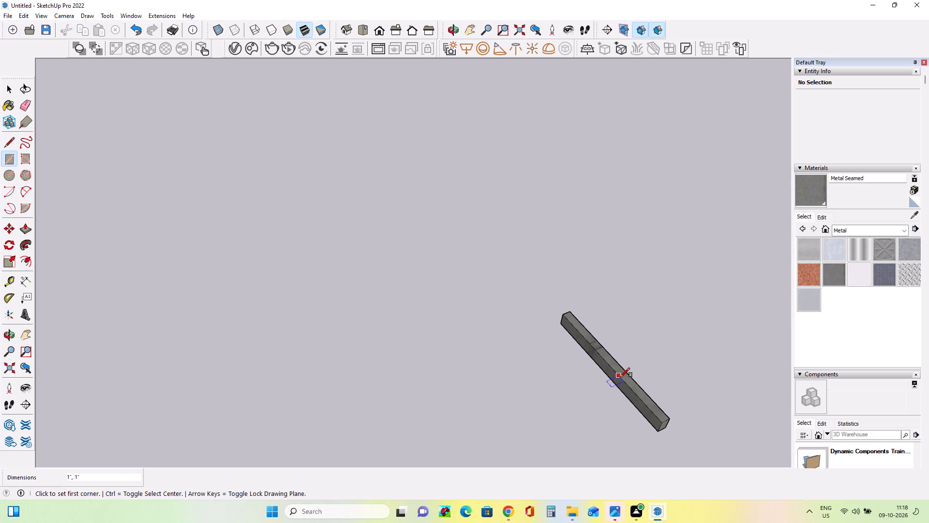
{"action": "left_click", "coordinate": [617, 378]}
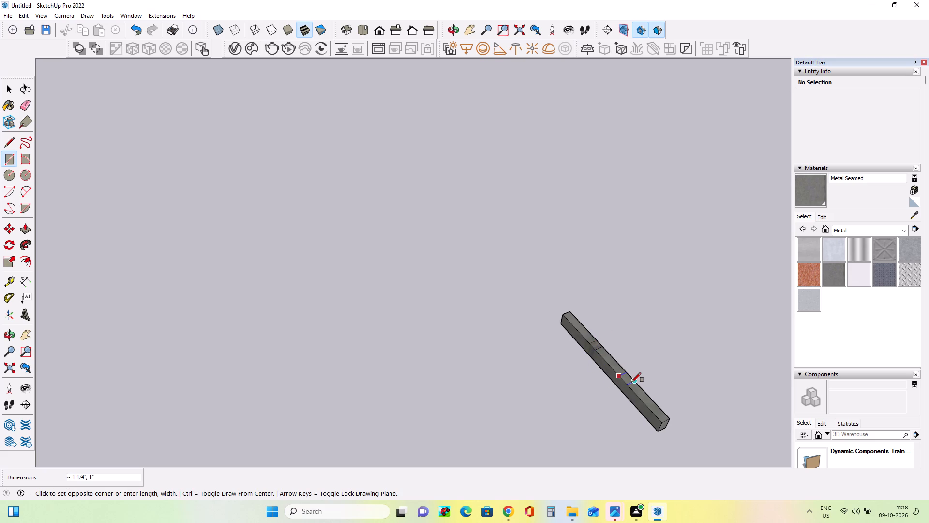
{"action": "left_click", "coordinate": [631, 382]}
Extrude both small rectangles on the bar by about 11/16 in to form two matching raised blocks.
{"action": "left_click", "coordinate": [23, 231]}
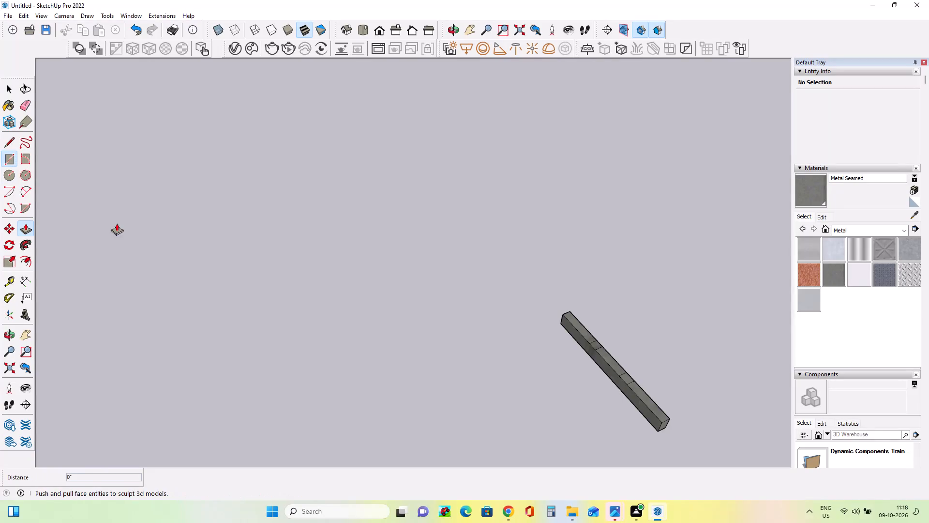
{"action": "left_click", "coordinate": [594, 344]}
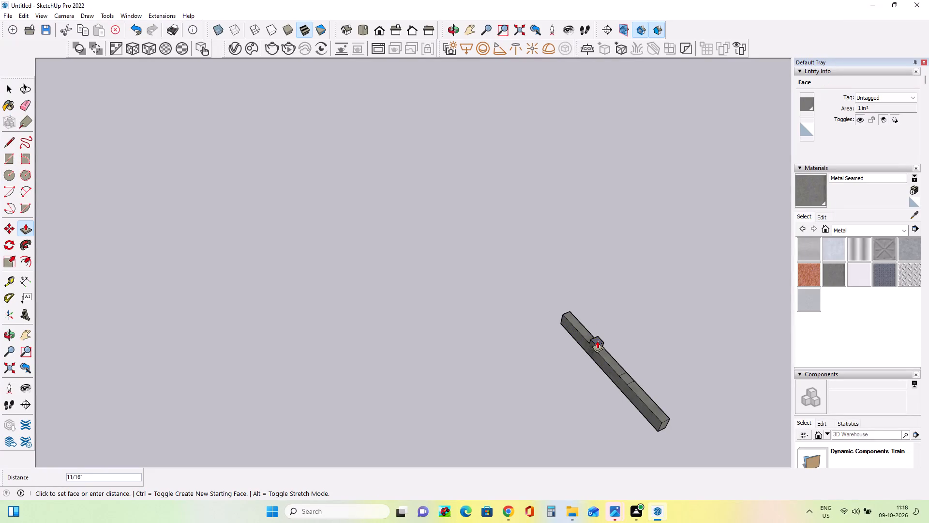
{"action": "left_click", "coordinate": [597, 340]}
{"action": "left_click", "coordinate": [630, 378]}
{"action": "left_click", "coordinate": [599, 339]}
{"action": "scroll", "coordinate": [624, 396], "scroll_direction": "down", "scroll_amount": 2}
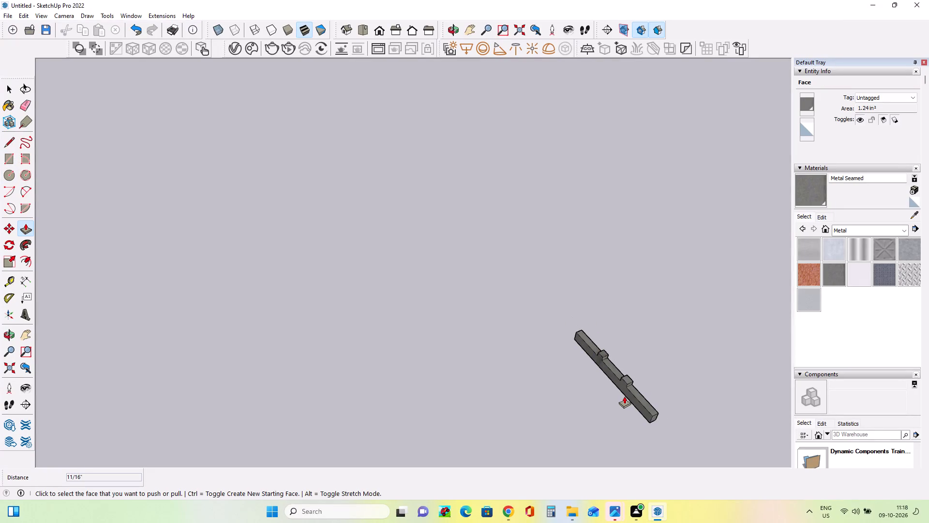
Select the whole metal bar with its two raised blocks beside the house and make it a single group.
{"action": "scroll", "coordinate": [624, 396], "scroll_direction": "down", "scroll_amount": 20}
{"action": "scroll", "coordinate": [624, 396], "scroll_direction": "down", "scroll_amount": 9}
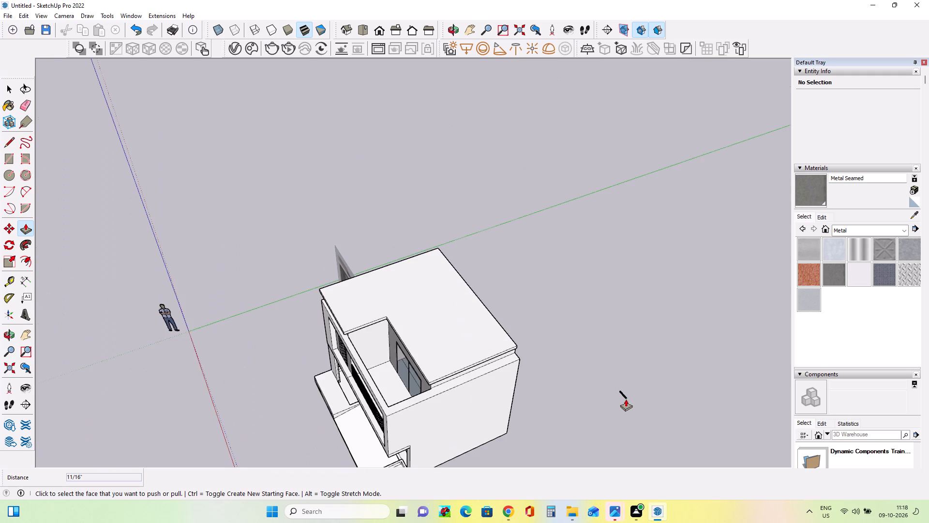
{"action": "middle_click_drag", "start_coordinate": [628, 402], "coordinate": [718, 375]}
{"action": "scroll", "coordinate": [618, 363], "scroll_direction": "up", "scroll_amount": 4}
{"action": "scroll", "coordinate": [621, 358], "scroll_direction": "down", "scroll_amount": 4}
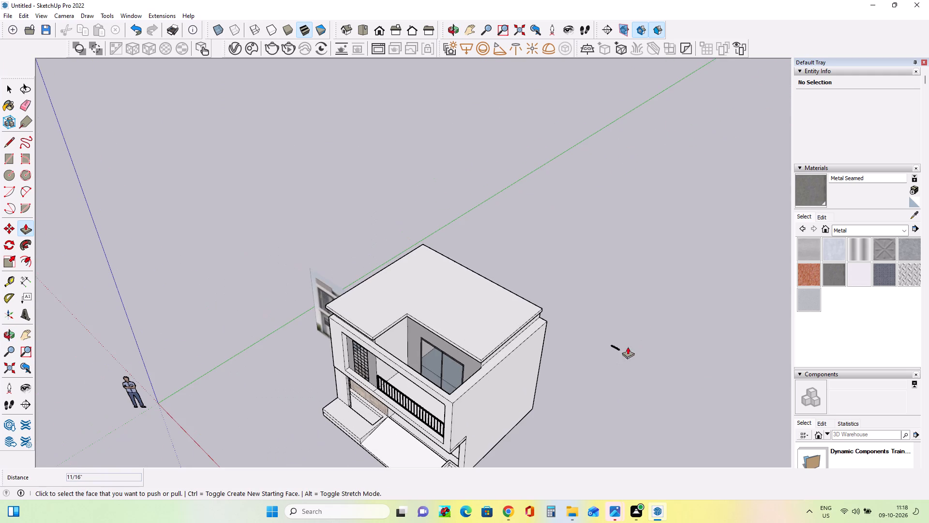
{"action": "left_click", "coordinate": [11, 93]}
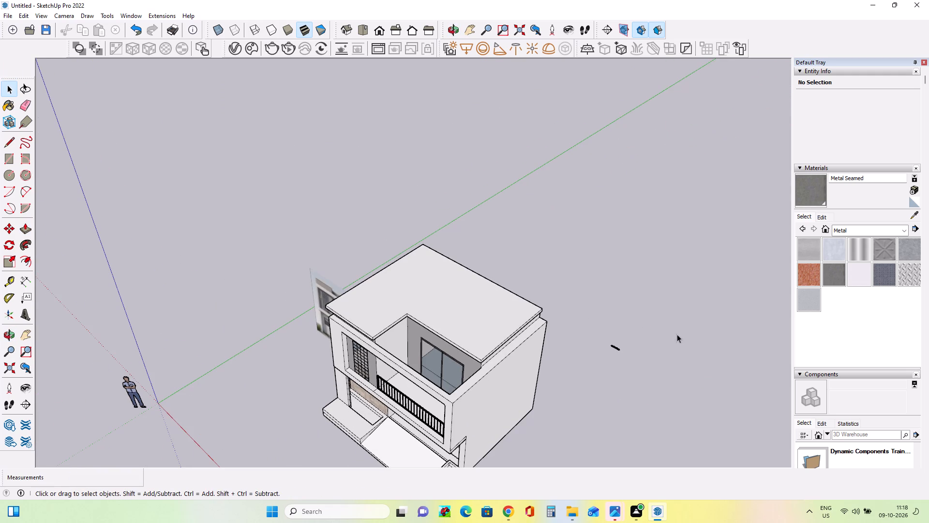
{"action": "left_click_drag", "start_coordinate": [651, 334], "coordinate": [584, 372]}
{"action": "right_click", "coordinate": [616, 346]}
{"action": "right_click", "coordinate": [616, 346]}
{"action": "right_click", "coordinate": [616, 346]}
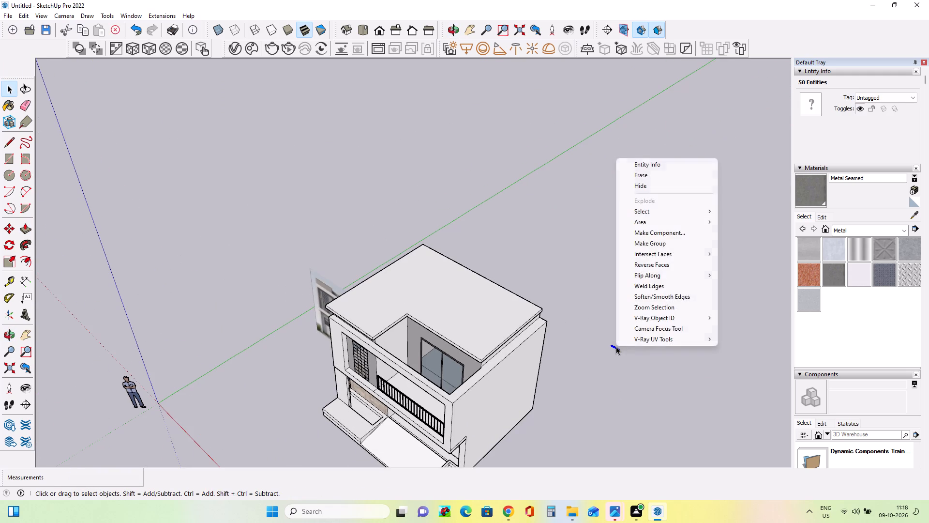
{"action": "right_click", "coordinate": [616, 346]}
{"action": "right_click", "coordinate": [619, 343]}
{"action": "right_click", "coordinate": [614, 348]}
{"action": "right_click", "coordinate": [614, 348]}
{"action": "right_click", "coordinate": [614, 348]}
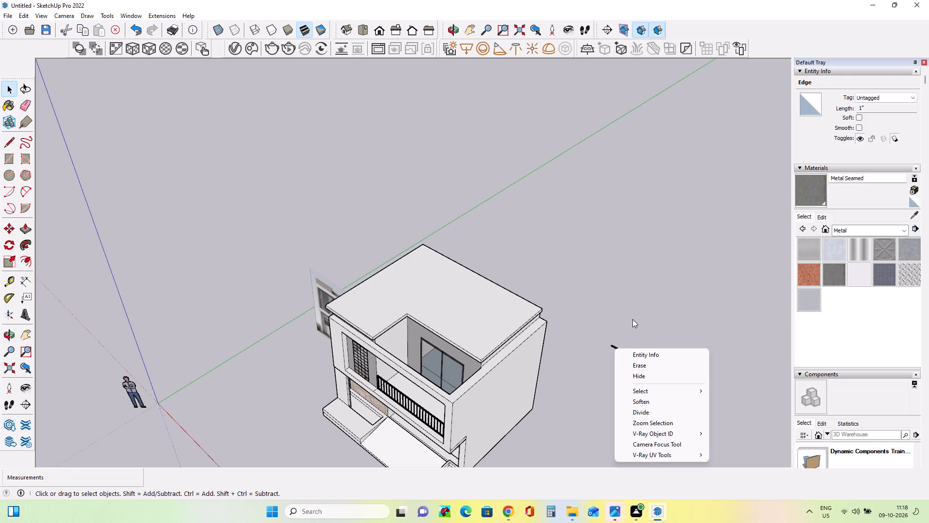
{"action": "left_click", "coordinate": [632, 319]}
{"action": "left_click_drag", "start_coordinate": [636, 321], "coordinate": [580, 374]}
{"action": "right_click", "coordinate": [614, 353]}
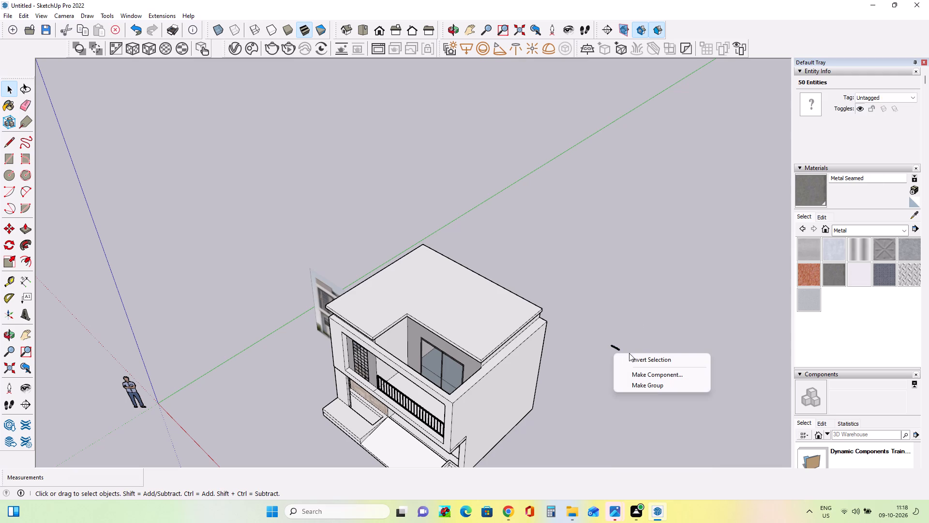
{"action": "left_click_drag", "start_coordinate": [631, 318], "coordinate": [587, 385]}
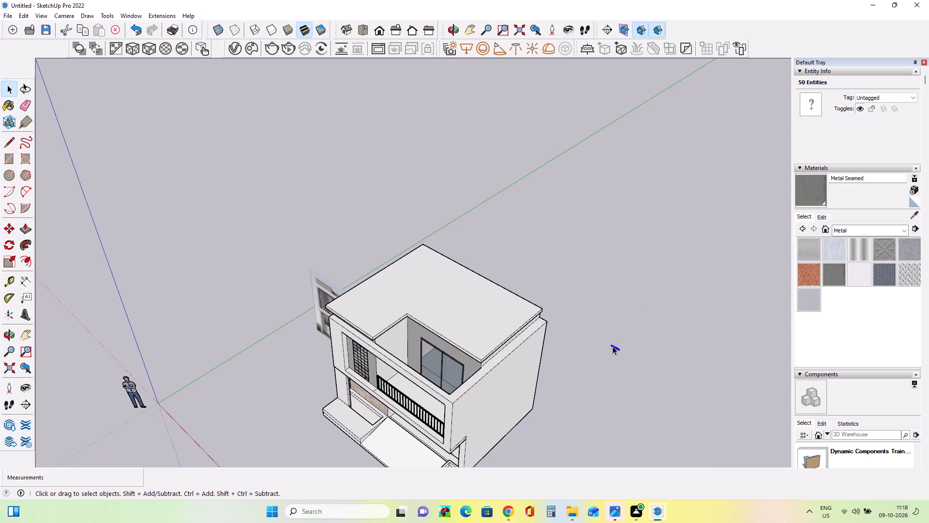
{"action": "right_click", "coordinate": [613, 347]}
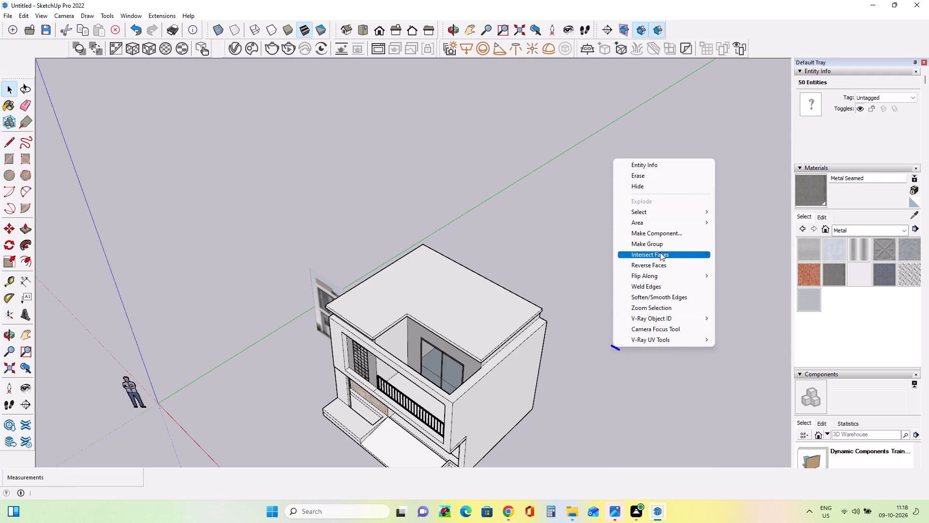
{"action": "left_click", "coordinate": [660, 243]}
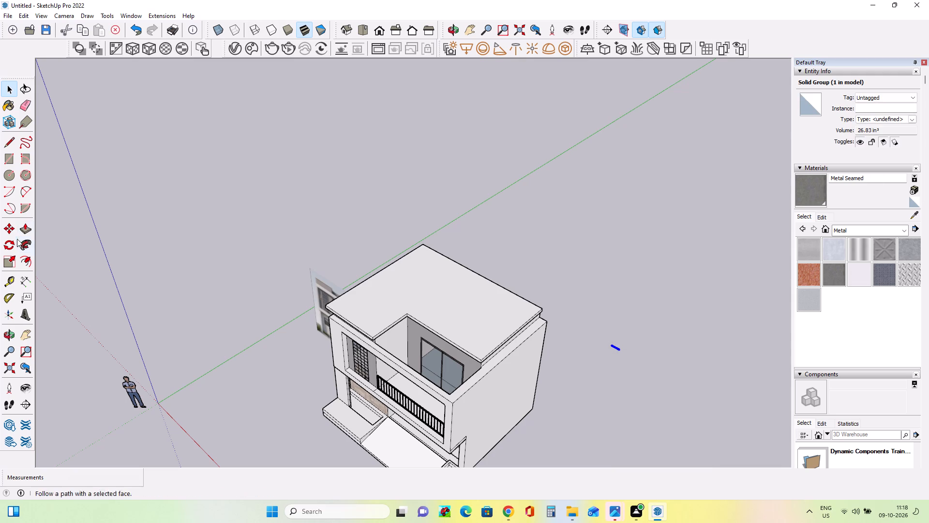
Move the bar group about 41' 10 1/2" to the open ground in front of the house's entrance.
{"action": "left_click", "coordinate": [7, 232]}
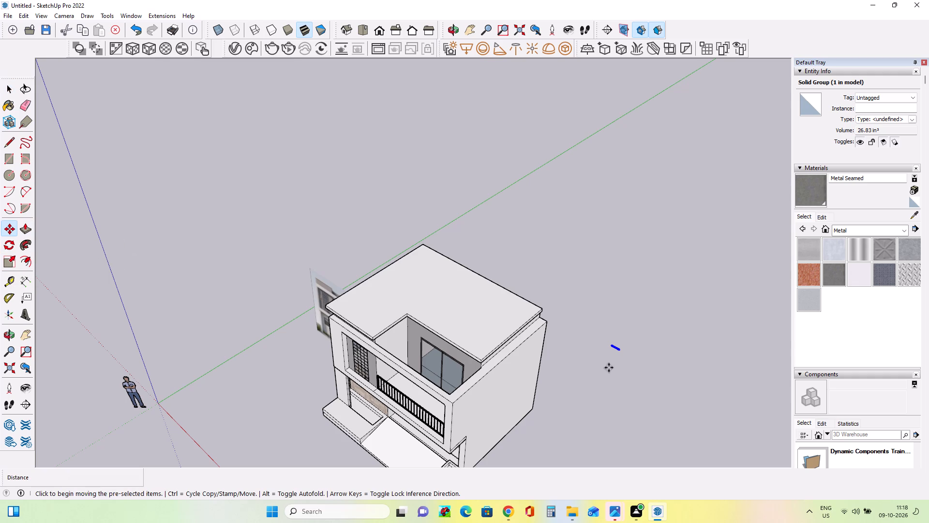
{"action": "left_click", "coordinate": [621, 353]}
{"action": "scroll", "coordinate": [596, 415], "scroll_direction": "down", "scroll_amount": 4}
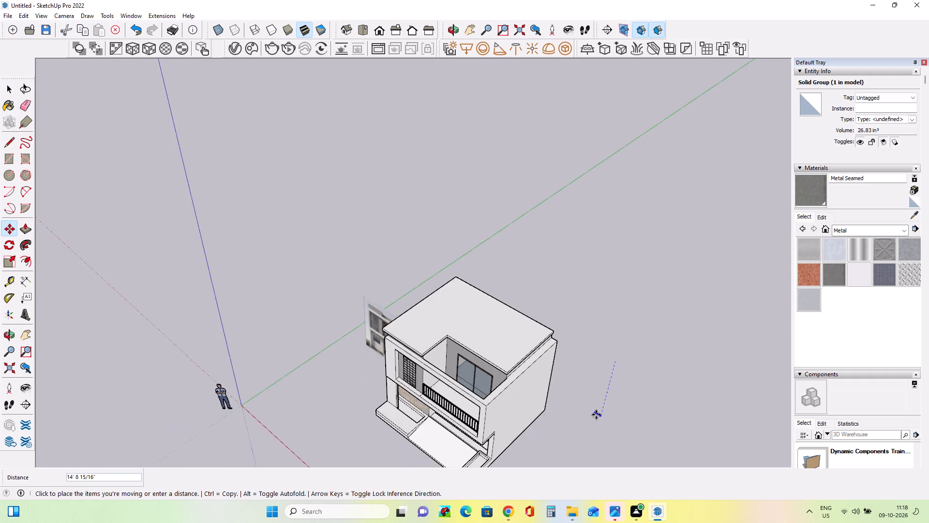
{"action": "scroll", "coordinate": [596, 415], "scroll_direction": "down", "scroll_amount": 3}
{"action": "middle_click_drag", "start_coordinate": [596, 417], "coordinate": [774, 401]}
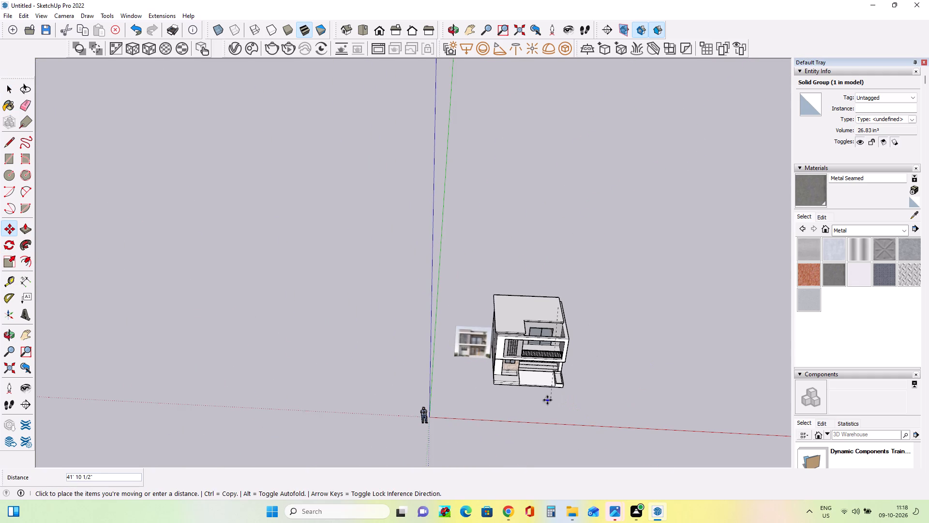
{"action": "left_click", "coordinate": [547, 400]}
Rotate the bar group about the middle of its long front edge until the bar stands upright.
{"action": "scroll", "coordinate": [553, 415], "scroll_direction": "up", "scroll_amount": 16}
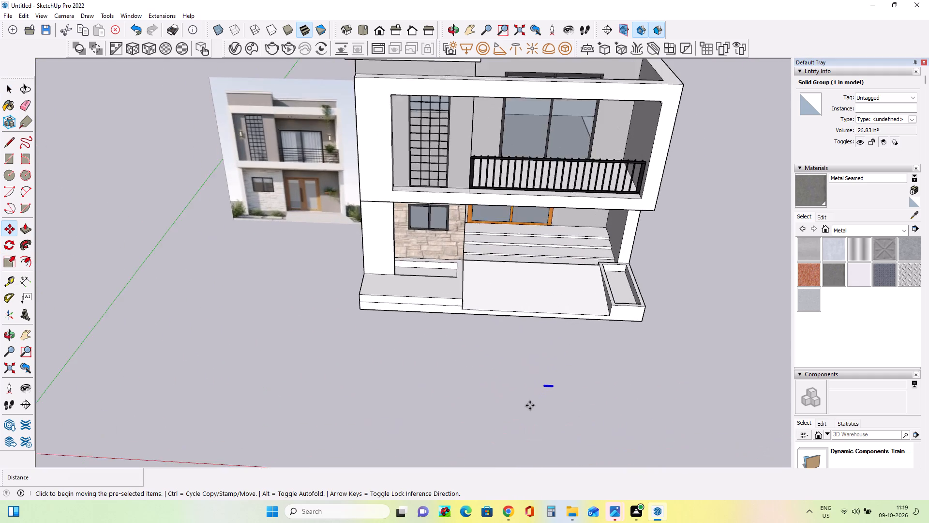
{"action": "scroll", "coordinate": [530, 405], "scroll_direction": "up", "scroll_amount": 9}
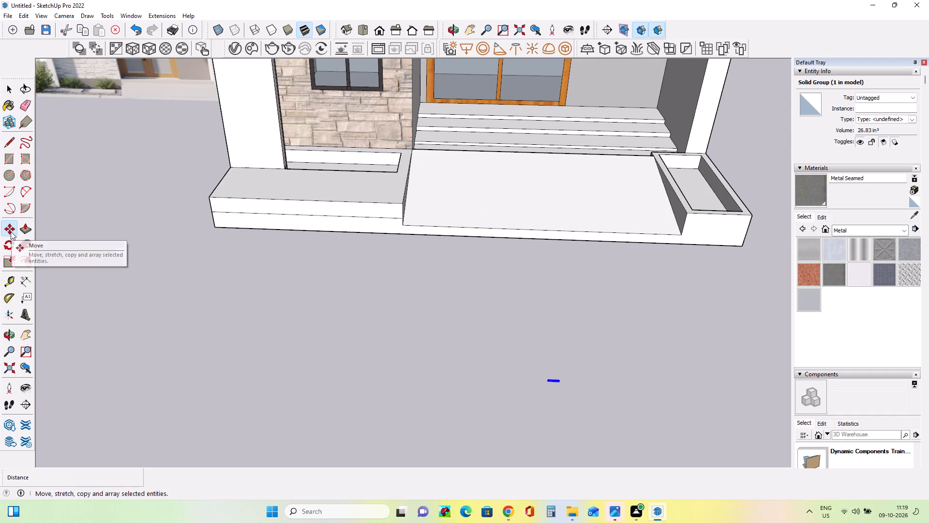
{"action": "left_click", "coordinate": [7, 246]}
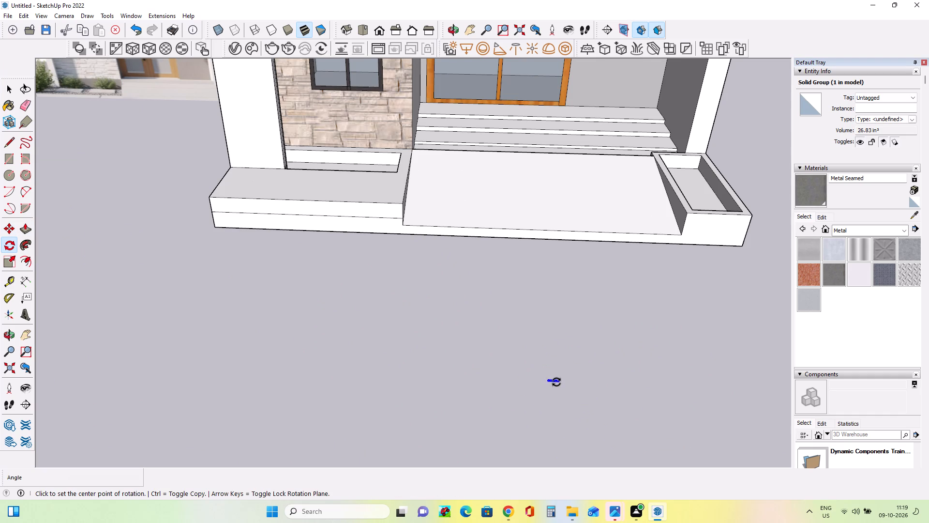
{"action": "scroll", "coordinate": [554, 385], "scroll_direction": "up", "scroll_amount": 5}
{"action": "scroll", "coordinate": [554, 385], "scroll_direction": "down", "scroll_amount": 1}
{"action": "scroll", "coordinate": [554, 385], "scroll_direction": "up", "scroll_amount": 7}
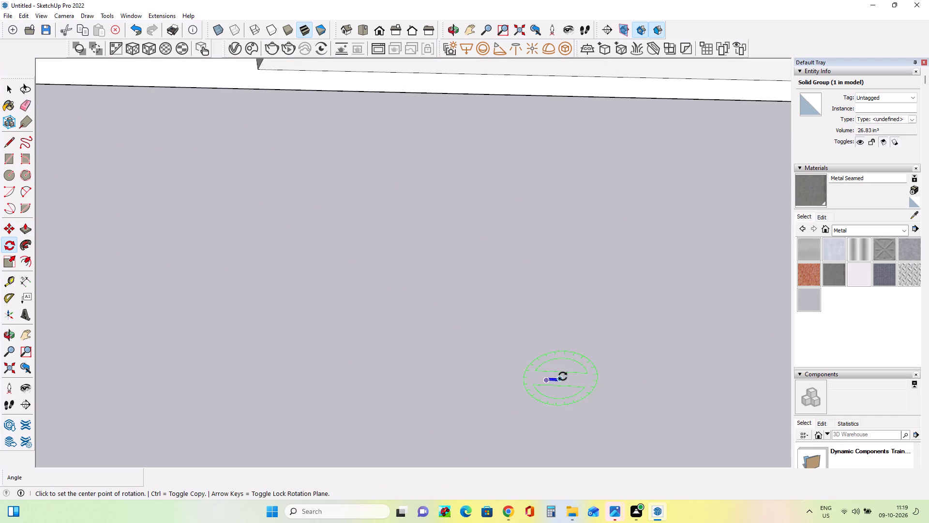
{"action": "scroll", "coordinate": [555, 385], "scroll_direction": "up", "scroll_amount": 2}
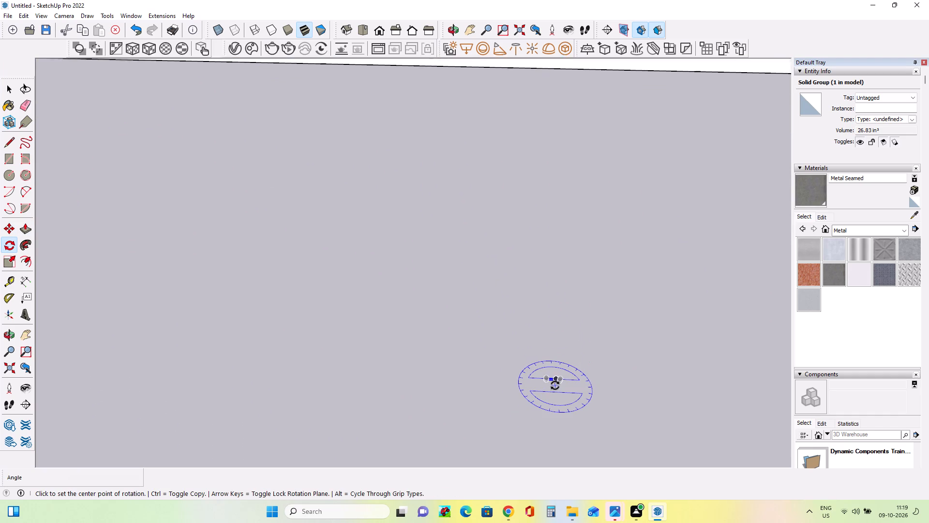
{"action": "scroll", "coordinate": [555, 385], "scroll_direction": "up", "scroll_amount": 12}
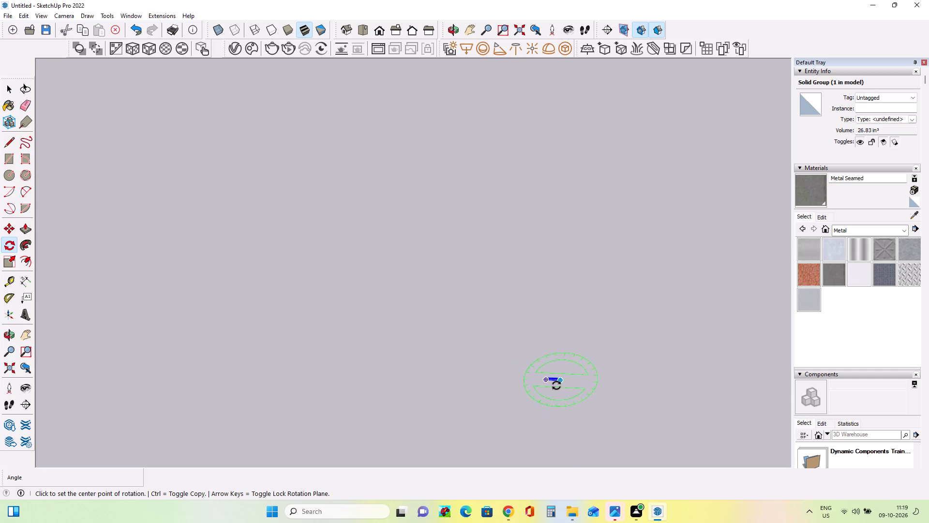
{"action": "scroll", "coordinate": [555, 389], "scroll_direction": "up", "scroll_amount": 5}
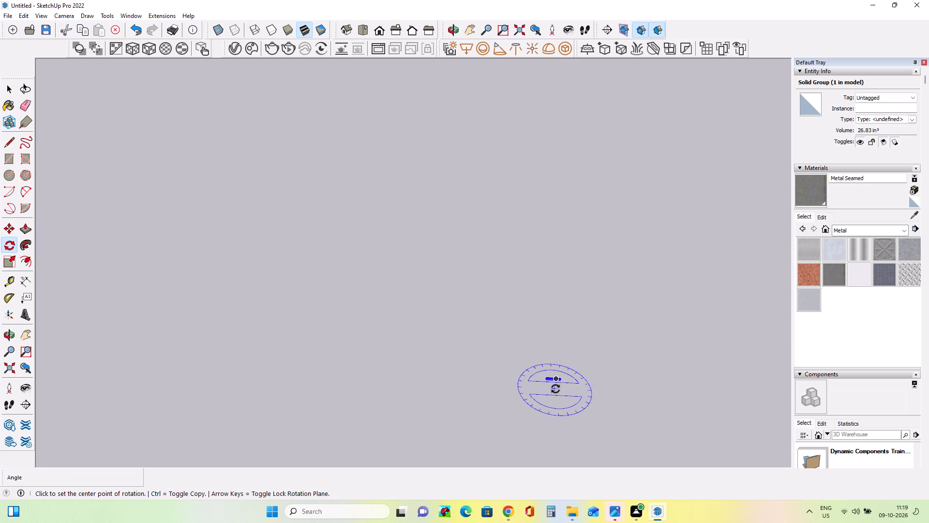
{"action": "scroll", "coordinate": [555, 389], "scroll_direction": "up", "scroll_amount": 19}
{"action": "scroll", "coordinate": [578, 370], "scroll_direction": "up", "scroll_amount": 5}
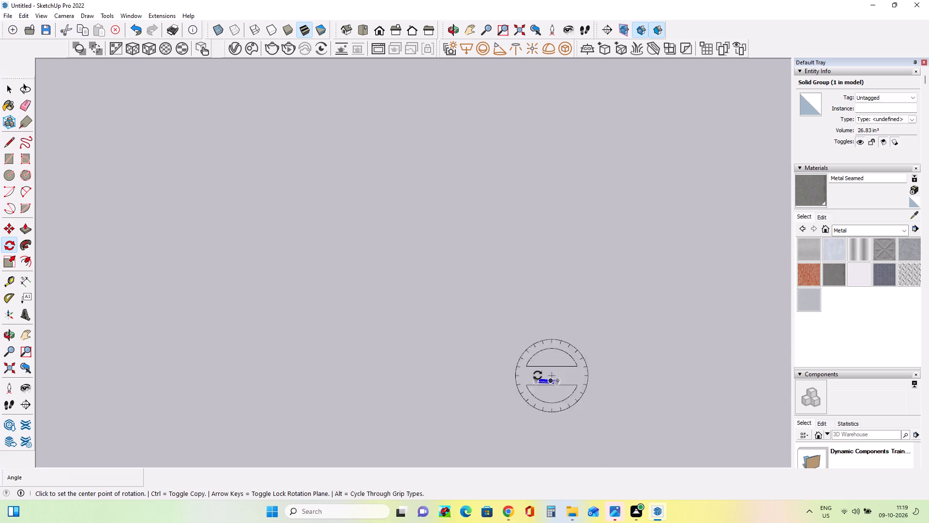
{"action": "scroll", "coordinate": [533, 377], "scroll_direction": "up", "scroll_amount": 5}
{"action": "scroll", "coordinate": [533, 379], "scroll_direction": "up", "scroll_amount": 19}
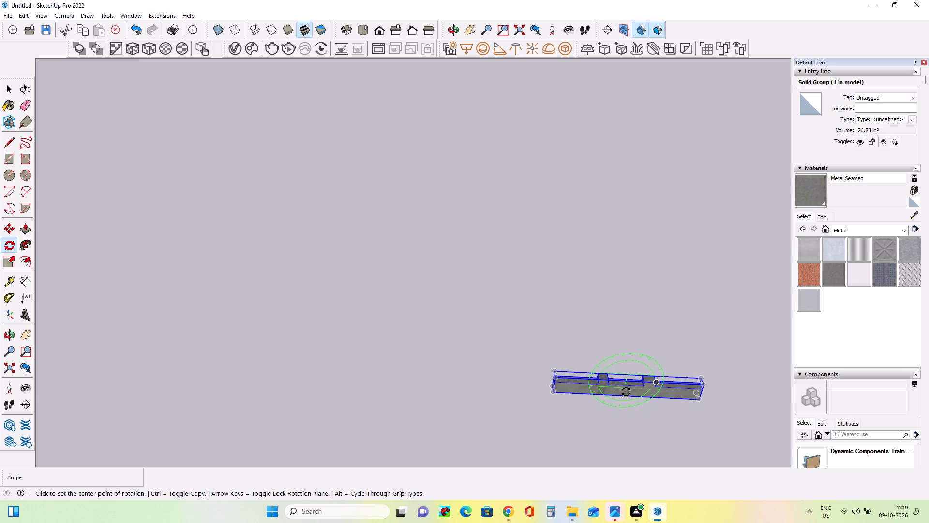
{"action": "left_click", "coordinate": [620, 393]}
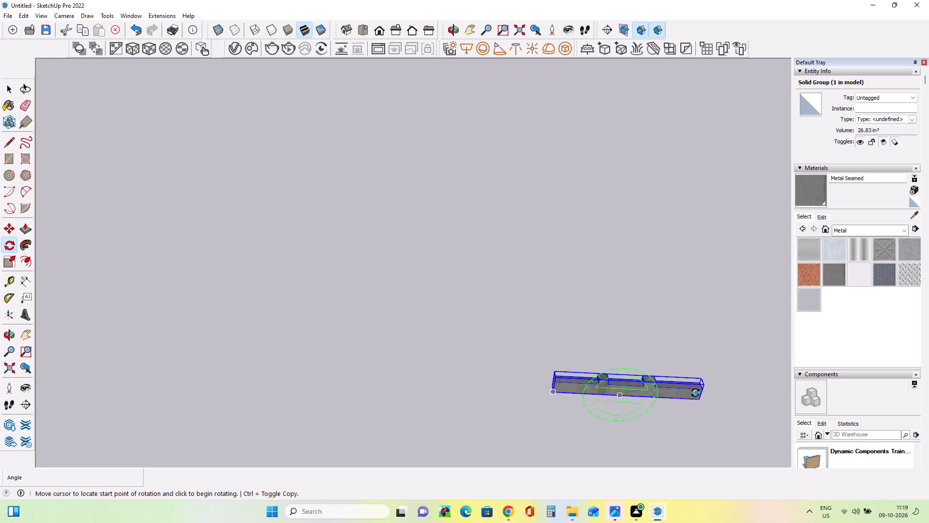
{"action": "left_click", "coordinate": [698, 400]}
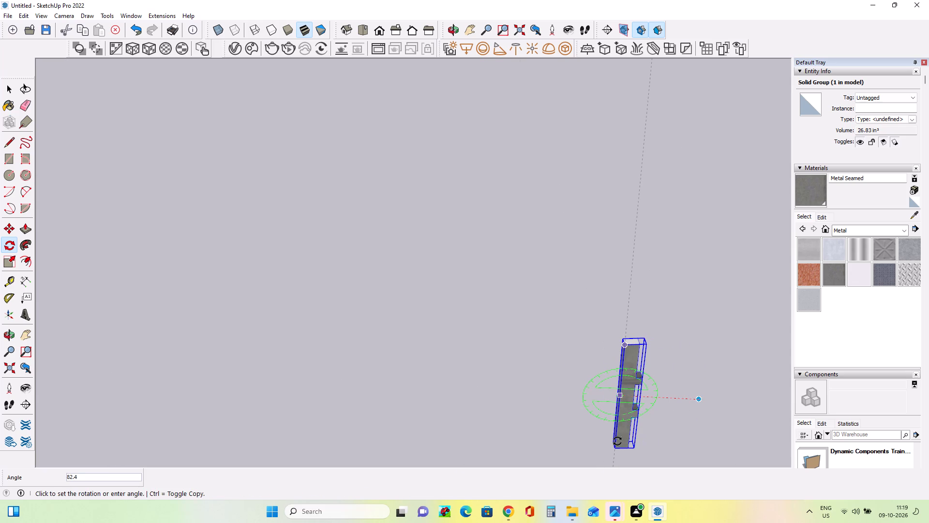
{"action": "left_click", "coordinate": [617, 441]}
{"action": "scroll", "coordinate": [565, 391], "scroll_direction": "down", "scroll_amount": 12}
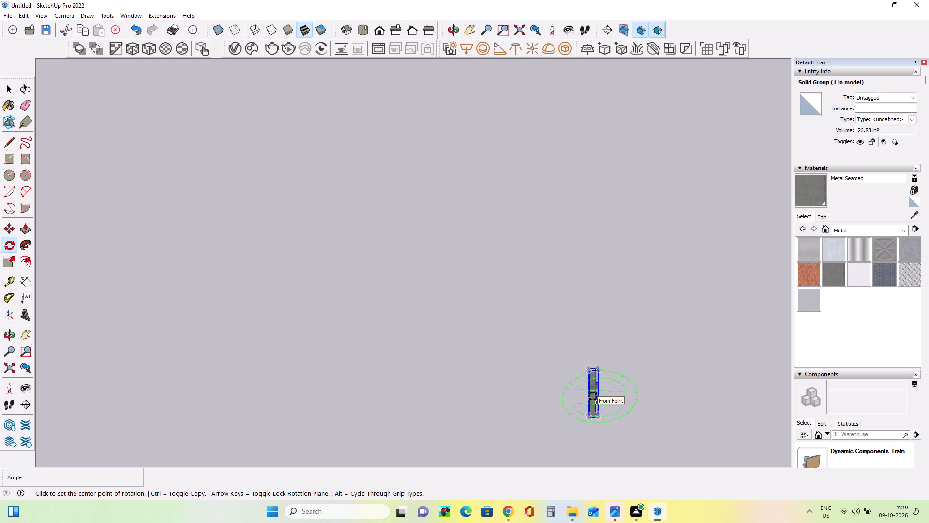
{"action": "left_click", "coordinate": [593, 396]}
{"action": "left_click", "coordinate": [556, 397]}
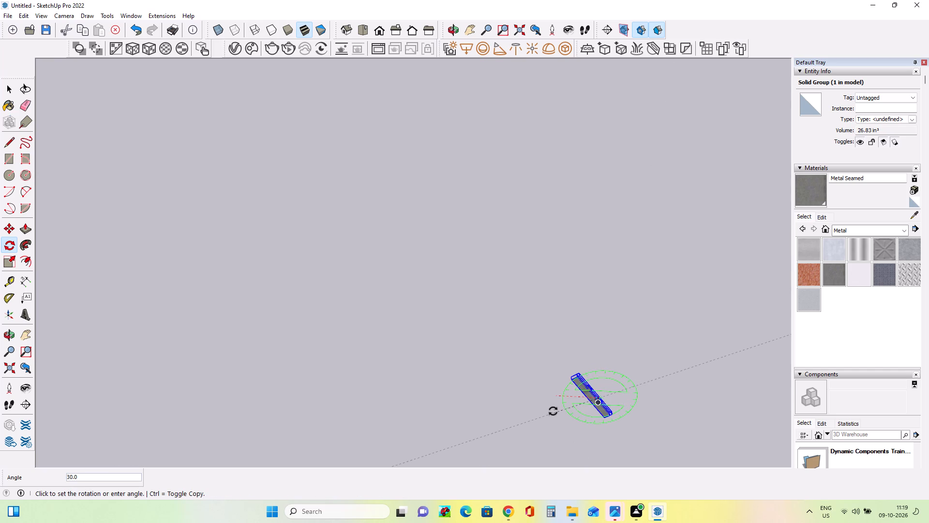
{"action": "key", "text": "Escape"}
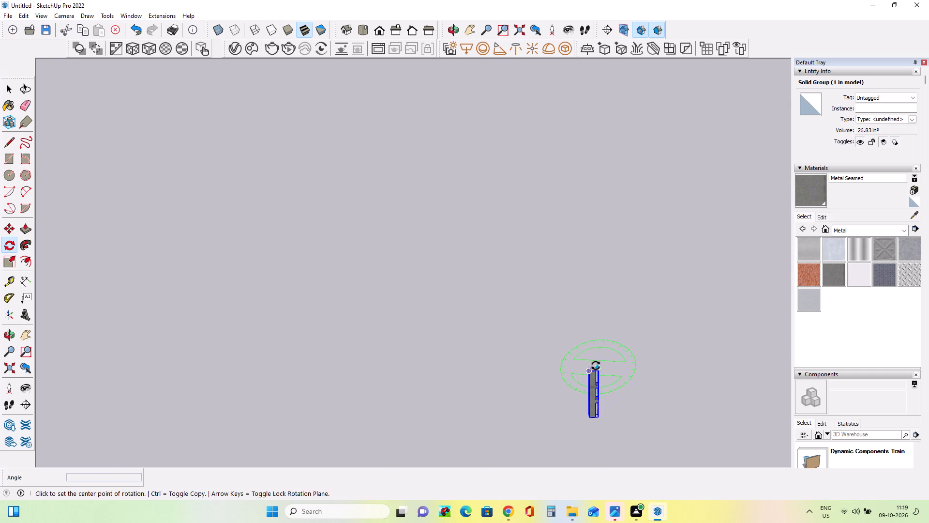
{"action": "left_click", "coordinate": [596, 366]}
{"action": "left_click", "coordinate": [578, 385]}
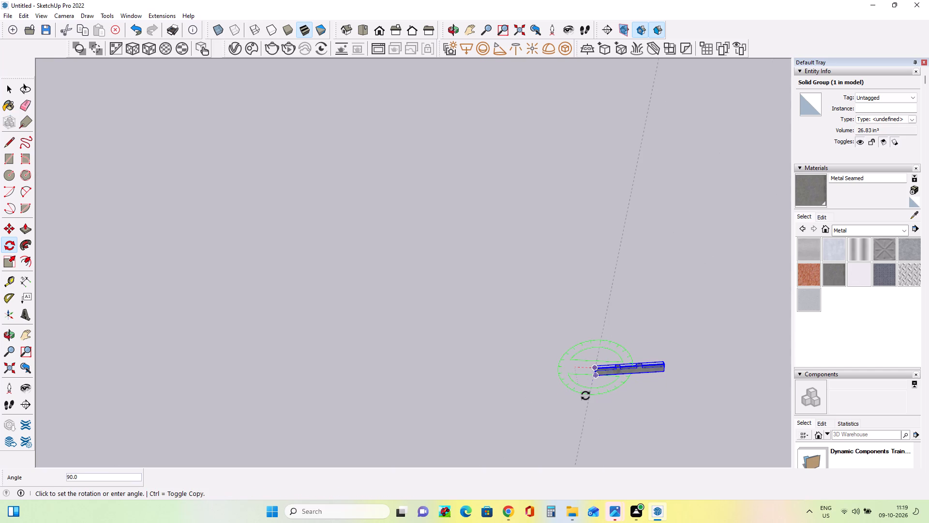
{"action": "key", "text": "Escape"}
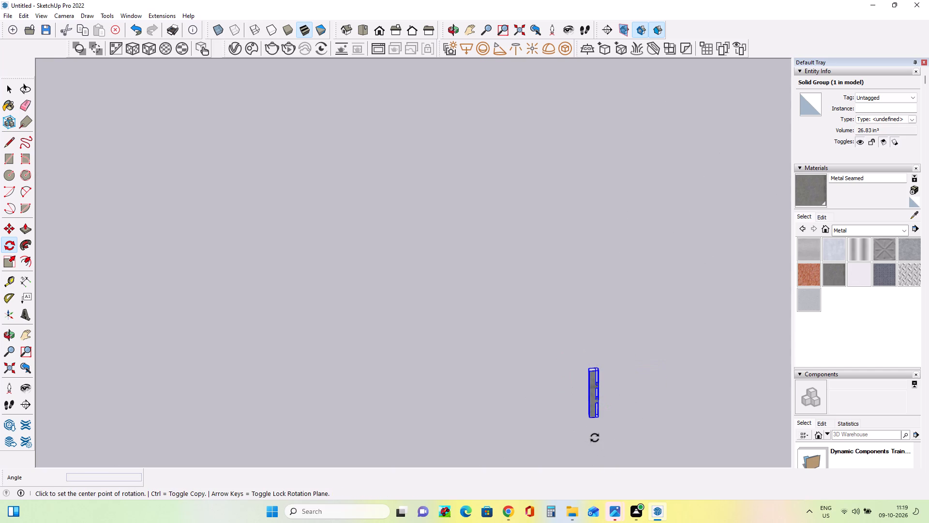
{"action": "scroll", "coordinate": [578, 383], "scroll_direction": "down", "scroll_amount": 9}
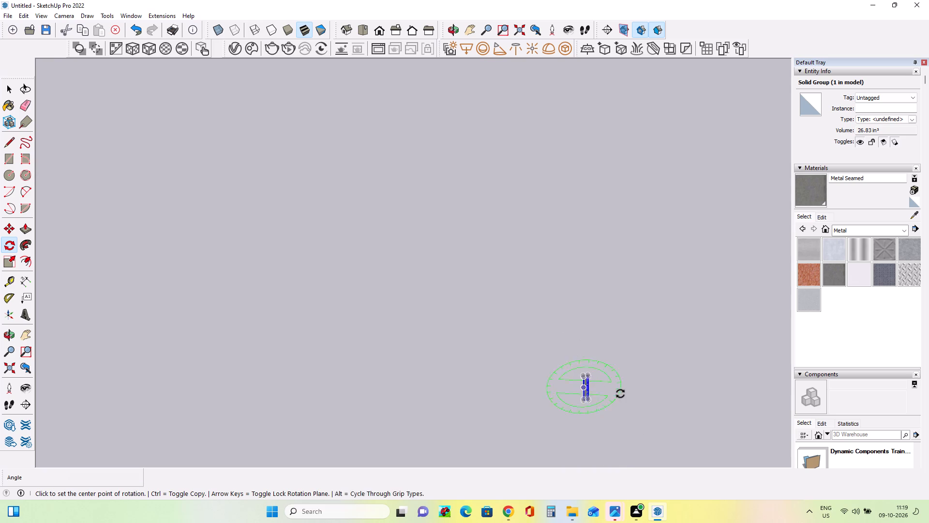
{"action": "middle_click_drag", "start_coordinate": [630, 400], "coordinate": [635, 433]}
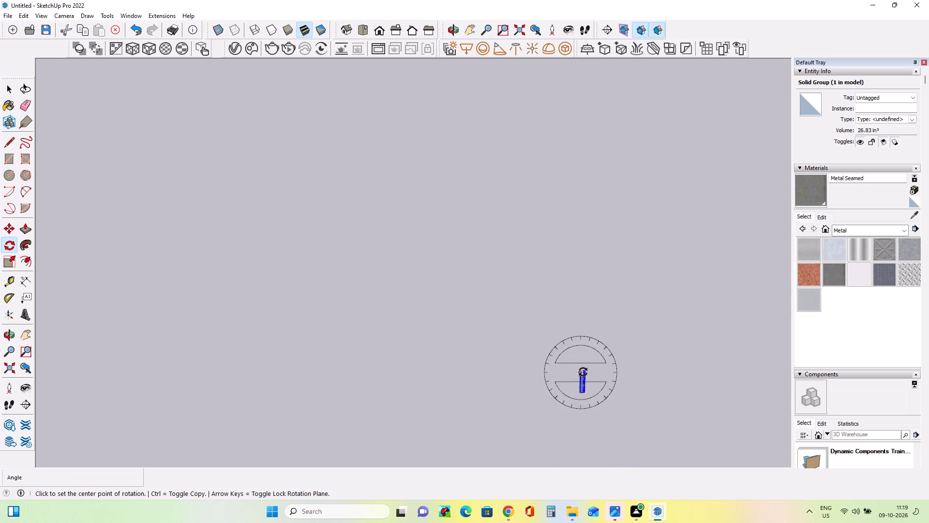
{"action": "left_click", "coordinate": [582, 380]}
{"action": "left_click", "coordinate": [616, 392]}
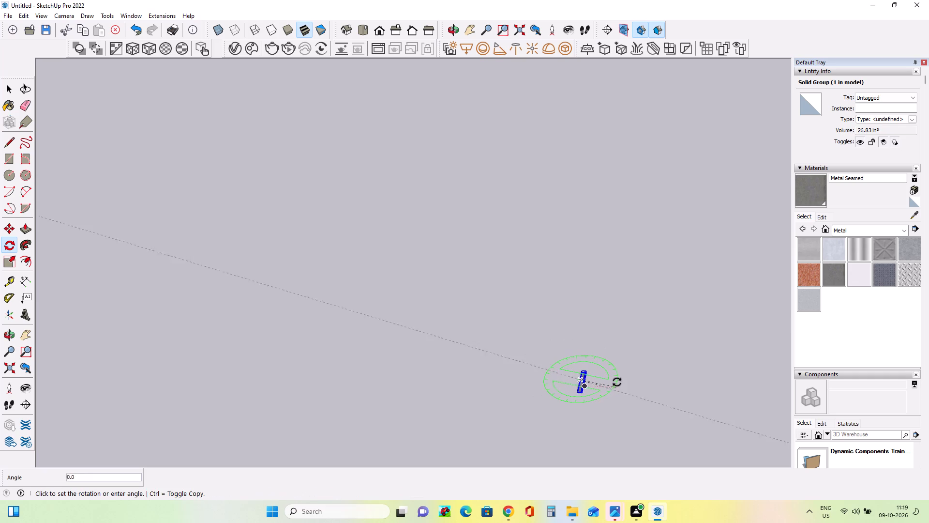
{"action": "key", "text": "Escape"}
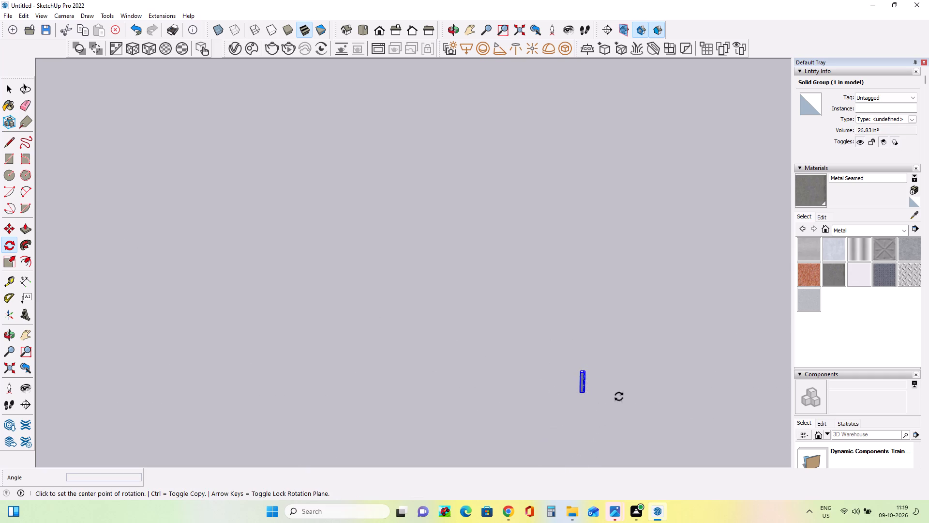
Rotate the standing bar group about a point at its base to turn it on the ground in front of the house.
{"action": "scroll", "coordinate": [620, 396], "scroll_direction": "down", "scroll_amount": 9}
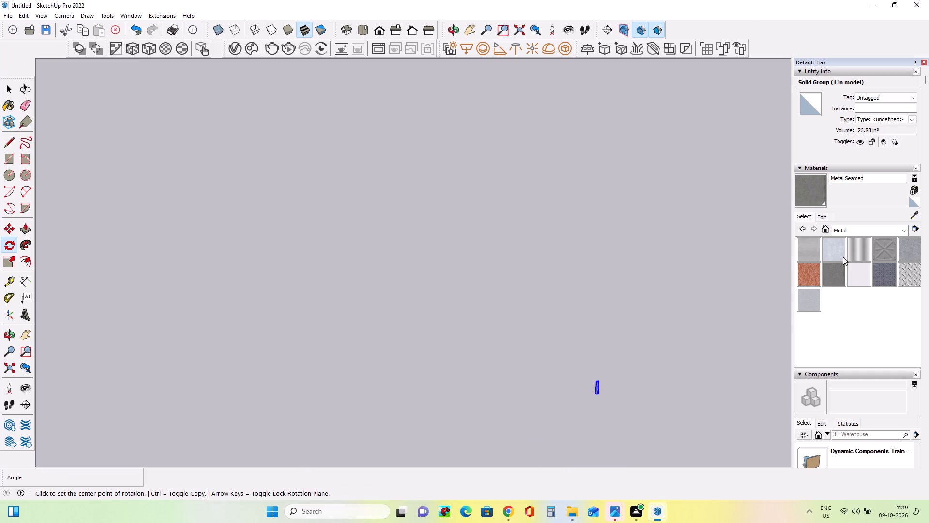
{"action": "left_click", "coordinate": [598, 388]}
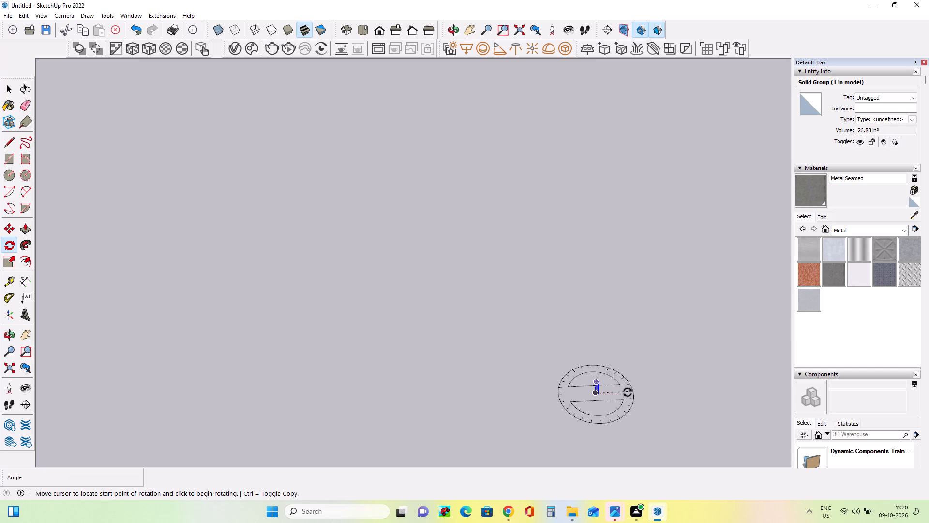
{"action": "left_click", "coordinate": [633, 392]}
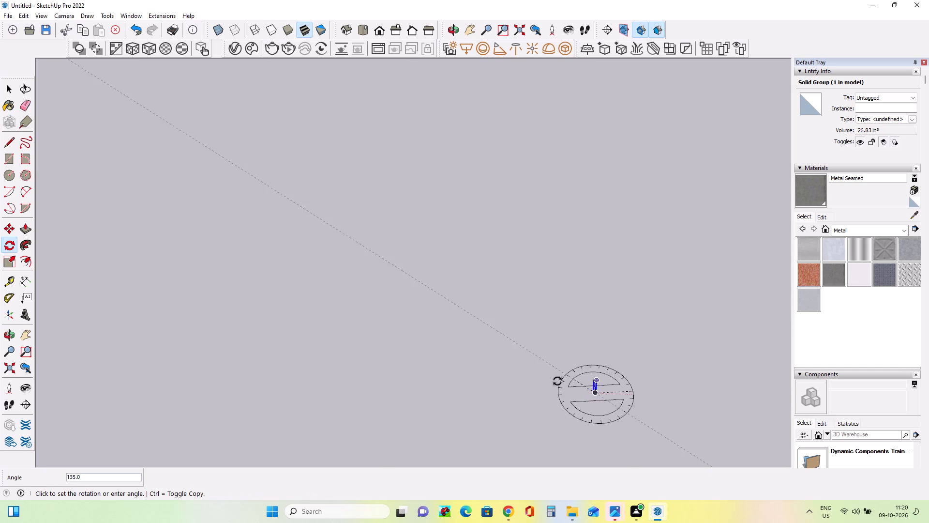
{"action": "left_click", "coordinate": [559, 394]}
Move the bar group about 57' 3 7/16" from the open ground onto the entrance paving in front of the steps.
{"action": "scroll", "coordinate": [646, 386], "scroll_direction": "down", "scroll_amount": 4}
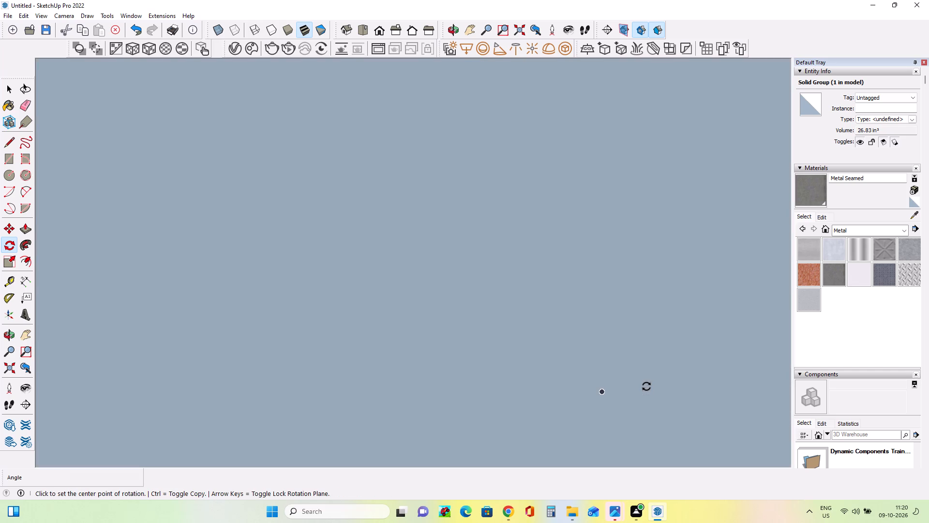
{"action": "scroll", "coordinate": [647, 386], "scroll_direction": "down", "scroll_amount": 20}
{"action": "scroll", "coordinate": [647, 386], "scroll_direction": "down", "scroll_amount": 1}
{"action": "scroll", "coordinate": [654, 382], "scroll_direction": "up", "scroll_amount": 1}
{"action": "scroll", "coordinate": [654, 382], "scroll_direction": "down", "scroll_amount": 6}
{"action": "scroll", "coordinate": [704, 406], "scroll_direction": "down", "scroll_amount": 3}
{"action": "scroll", "coordinate": [704, 406], "scroll_direction": "up", "scroll_amount": 1}
{"action": "scroll", "coordinate": [704, 406], "scroll_direction": "down", "scroll_amount": 18}
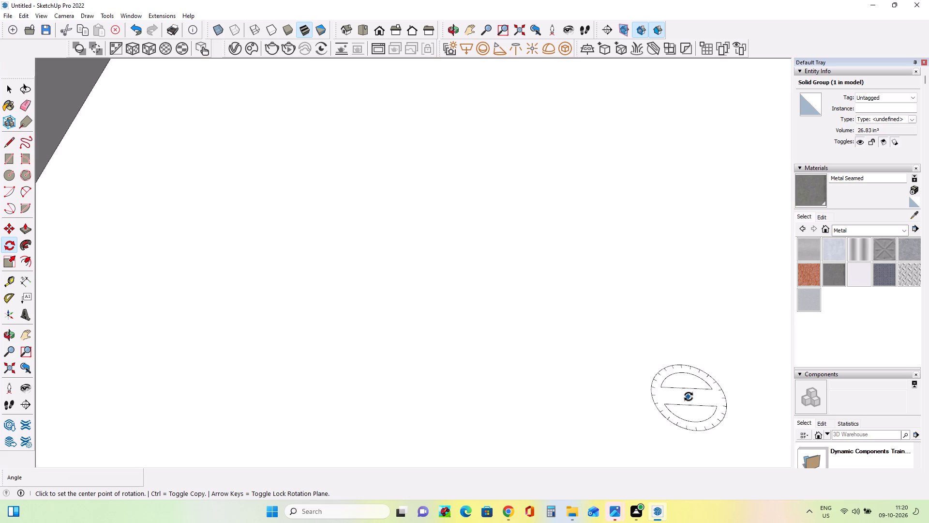
{"action": "scroll", "coordinate": [689, 397], "scroll_direction": "down", "scroll_amount": 7}
{"action": "scroll", "coordinate": [689, 397], "scroll_direction": "up", "scroll_amount": 1}
{"action": "scroll", "coordinate": [689, 397], "scroll_direction": "down", "scroll_amount": 17}
{"action": "scroll", "coordinate": [696, 410], "scroll_direction": "down", "scroll_amount": 5}
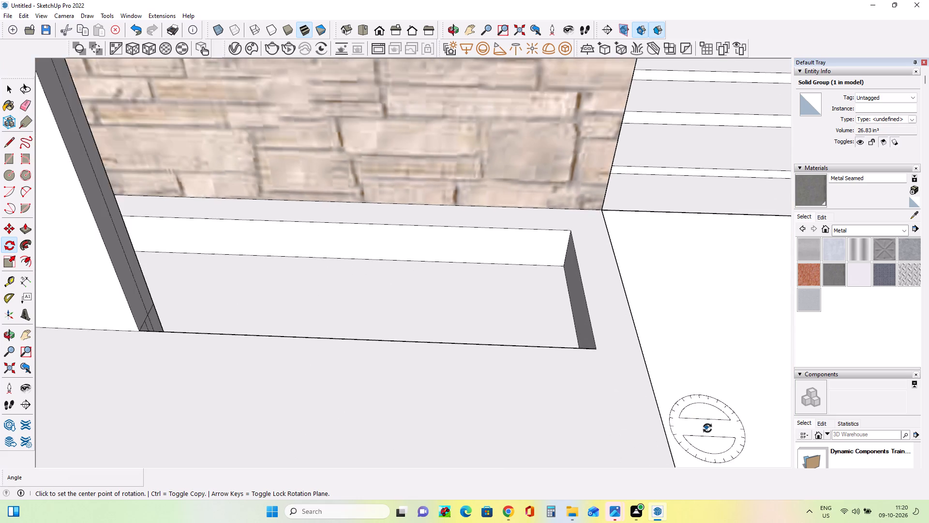
{"action": "scroll", "coordinate": [707, 428], "scroll_direction": "down", "scroll_amount": 20}
{"action": "scroll", "coordinate": [687, 407], "scroll_direction": "down", "scroll_amount": 8}
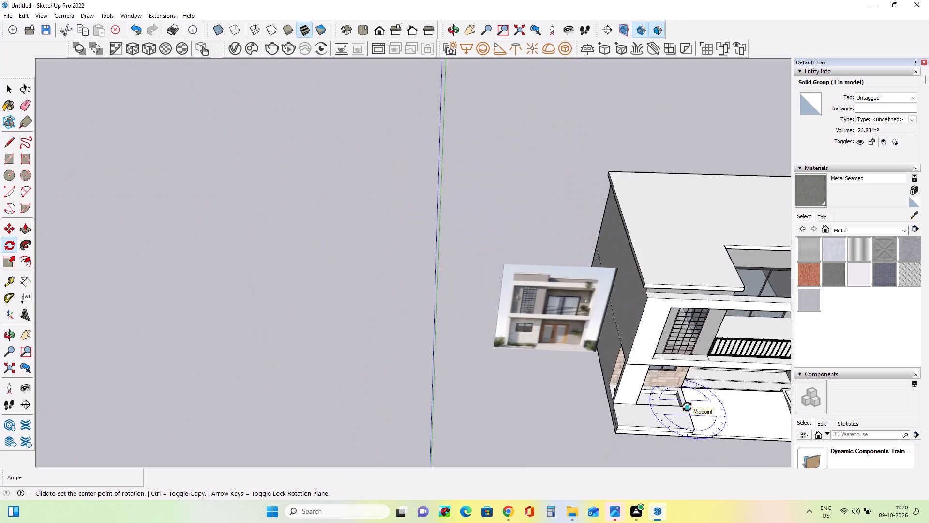
{"action": "scroll", "coordinate": [687, 407], "scroll_direction": "down", "scroll_amount": 6}
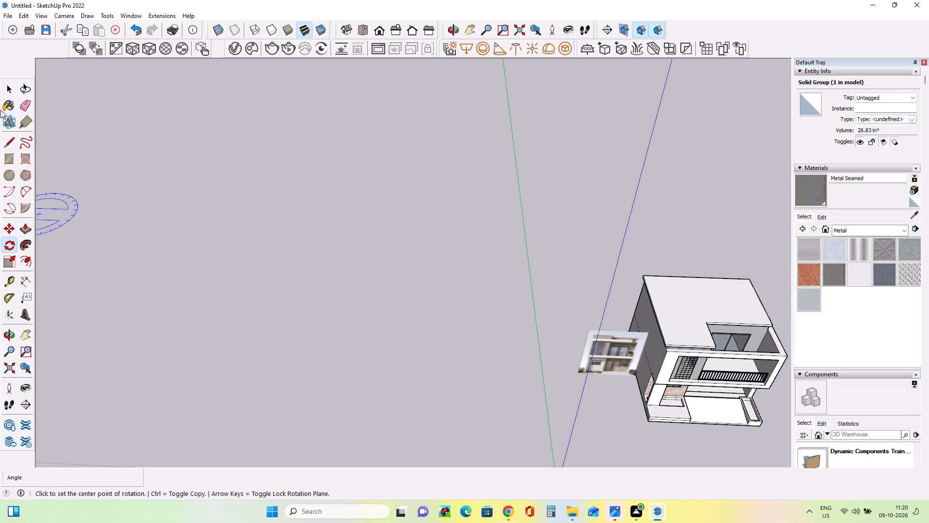
{"action": "left_click", "coordinate": [5, 89]}
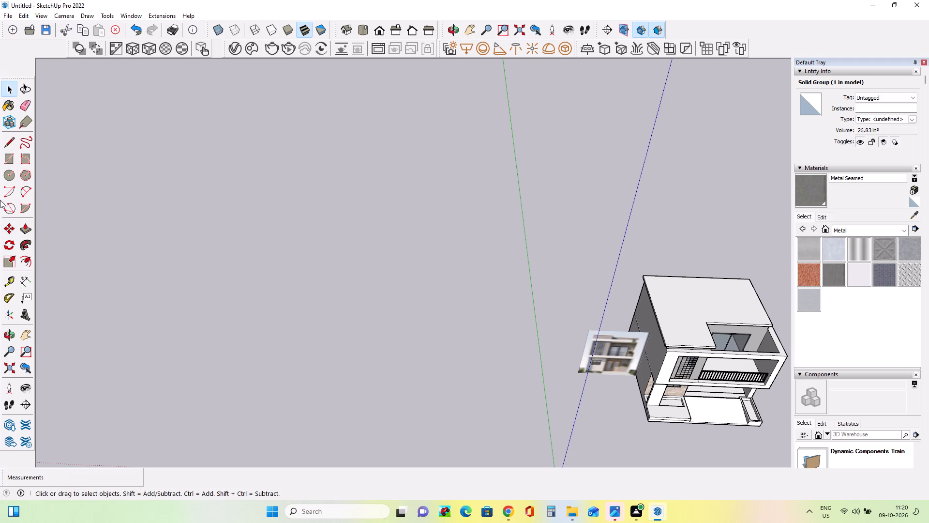
{"action": "left_click", "coordinate": [29, 333]}
{"action": "left_click_drag", "start_coordinate": [555, 340], "coordinate": [335, 226]}
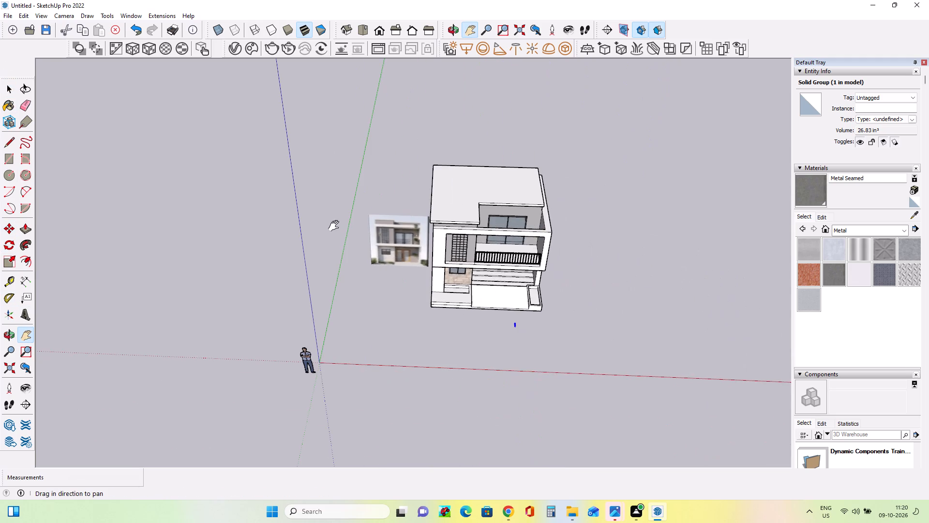
{"action": "scroll", "coordinate": [521, 327], "scroll_direction": "up", "scroll_amount": 11}
{"action": "middle_click_drag", "start_coordinate": [499, 344], "coordinate": [514, 267]}
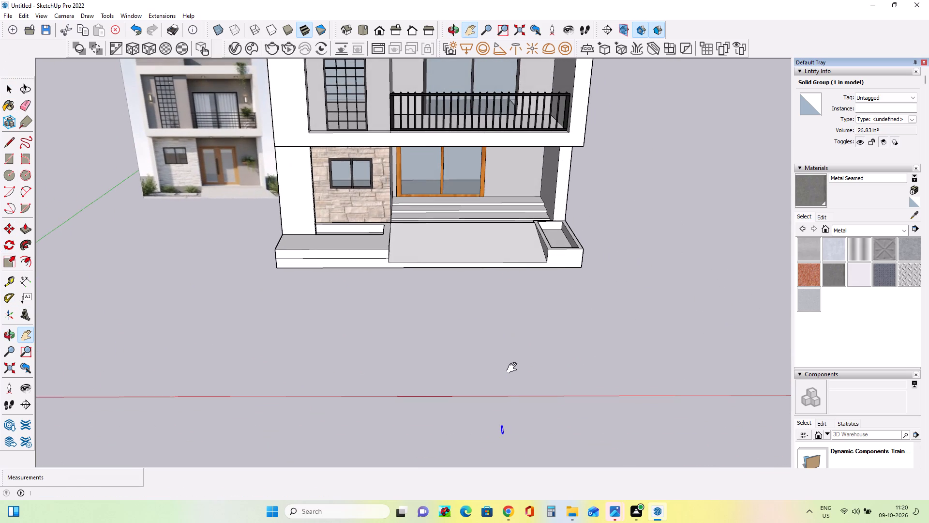
{"action": "scroll", "coordinate": [507, 438], "scroll_direction": "up", "scroll_amount": 3}
{"action": "middle_click_drag", "start_coordinate": [509, 448], "coordinate": [510, 464]}
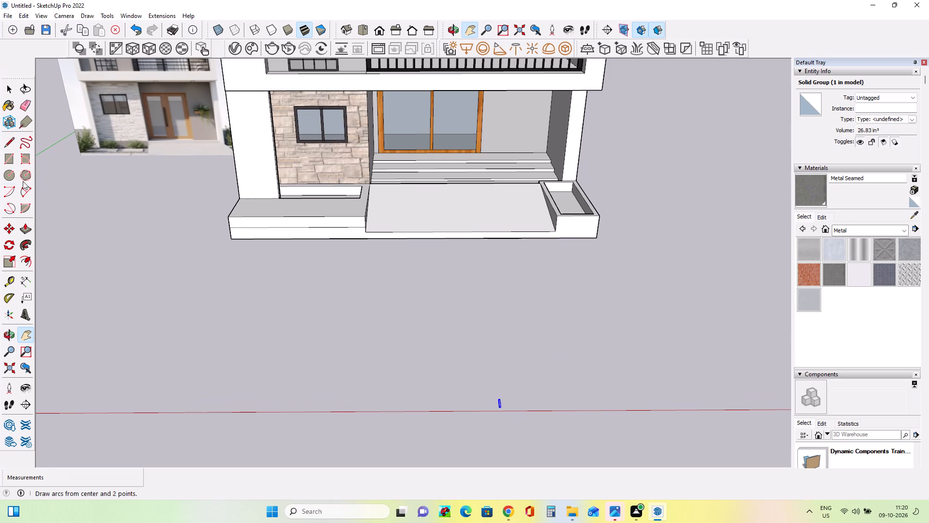
{"action": "left_click", "coordinate": [8, 224]}
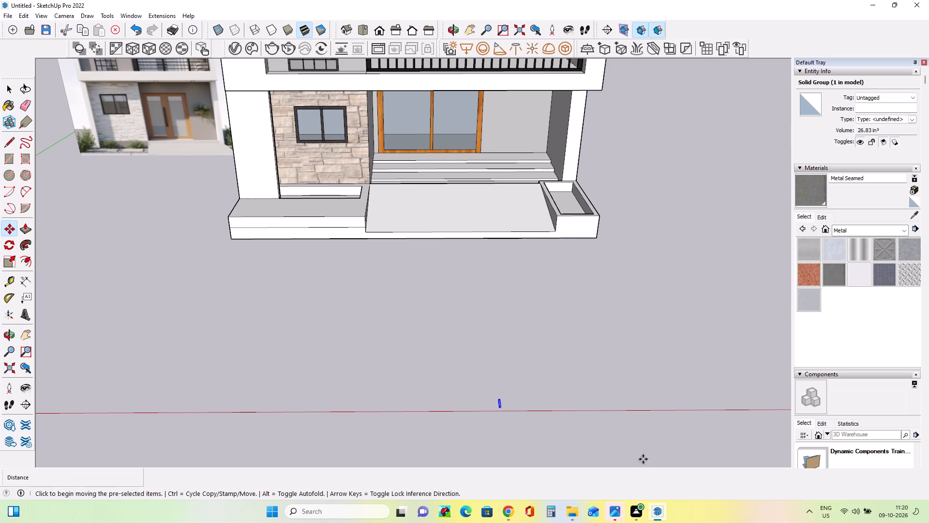
{"action": "left_click", "coordinate": [500, 411]}
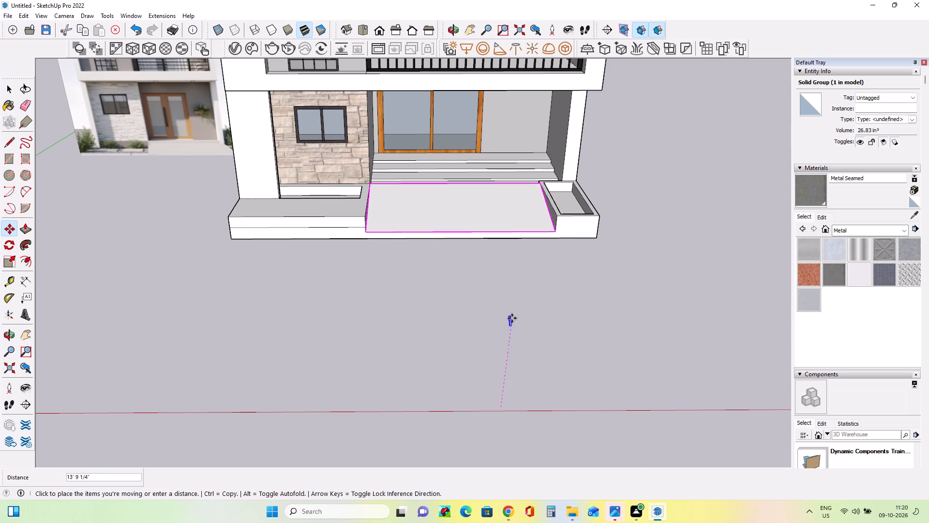
{"action": "left_click", "coordinate": [452, 220]}
Rotate the bar group by 30 degrees and again by 90 degrees about points on the paving beside it.
{"action": "middle_click_drag", "start_coordinate": [520, 288], "coordinate": [520, 316]}
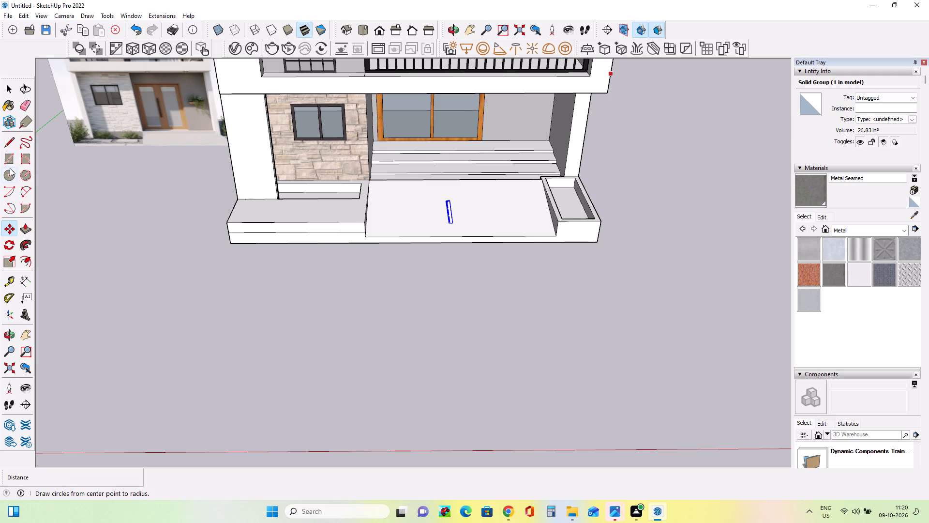
{"action": "left_click", "coordinate": [11, 246]}
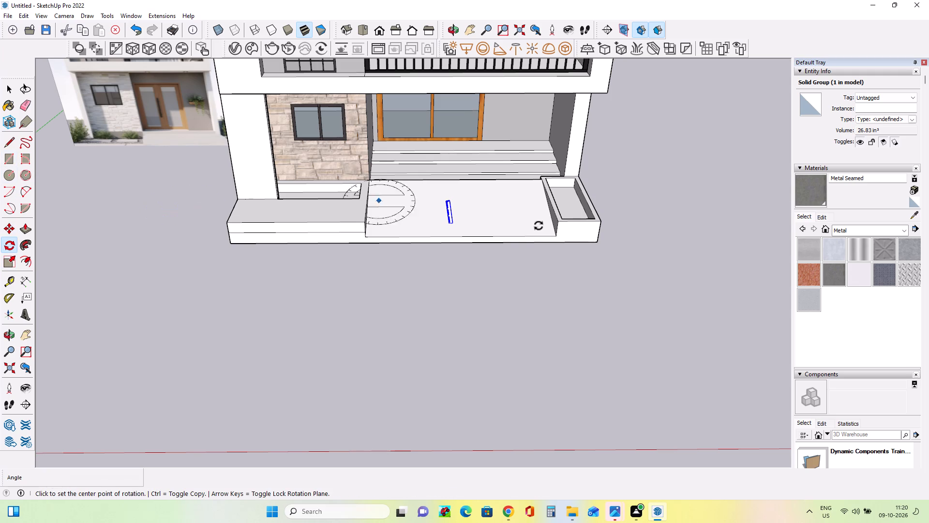
{"action": "left_click", "coordinate": [483, 223]}
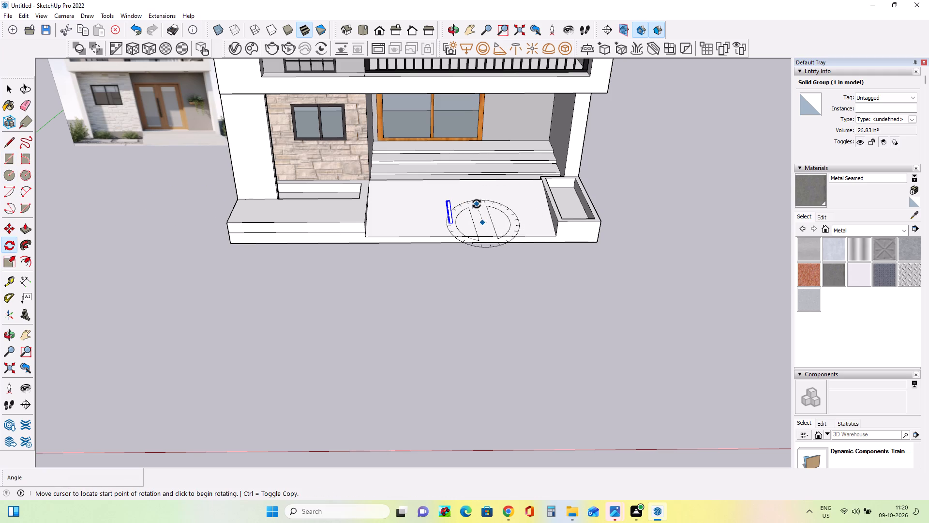
{"action": "left_click", "coordinate": [477, 204]}
{"action": "left_click", "coordinate": [489, 207]}
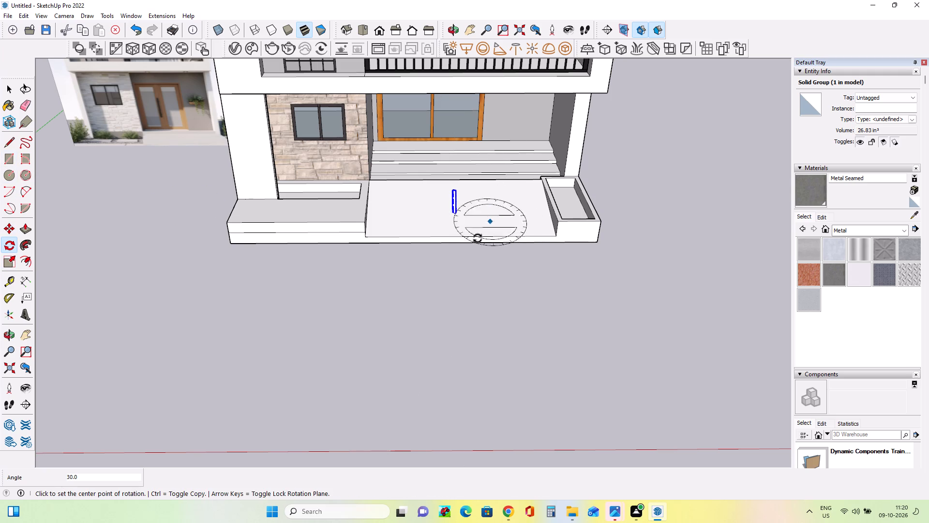
{"action": "left_click", "coordinate": [468, 210]}
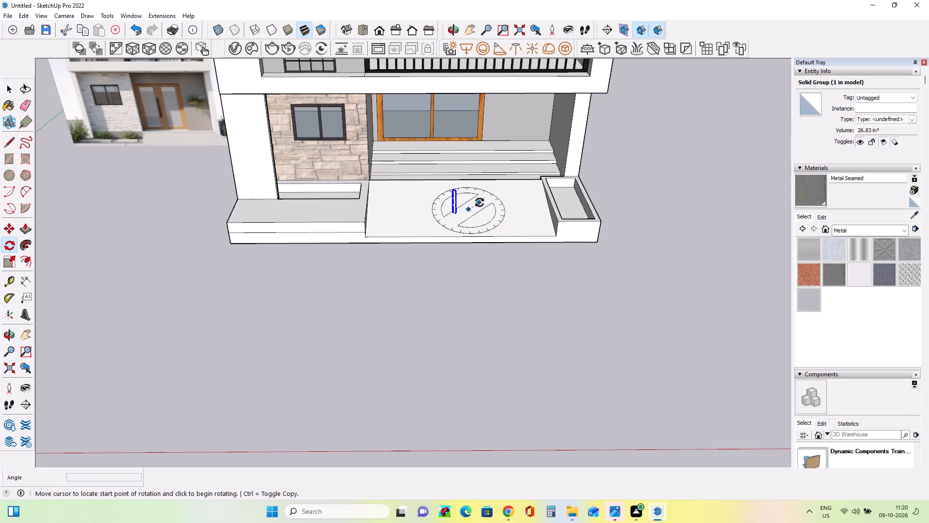
{"action": "left_click", "coordinate": [479, 202]}
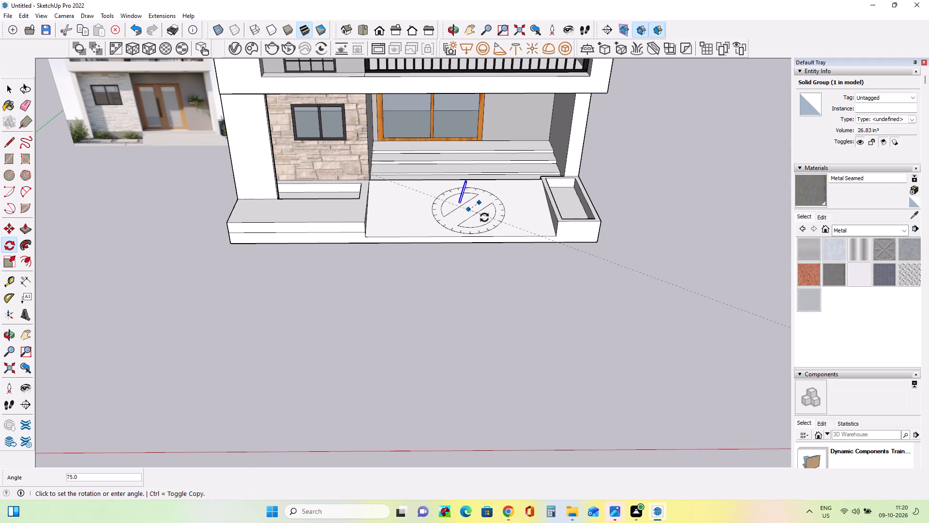
{"action": "left_click", "coordinate": [484, 217]}
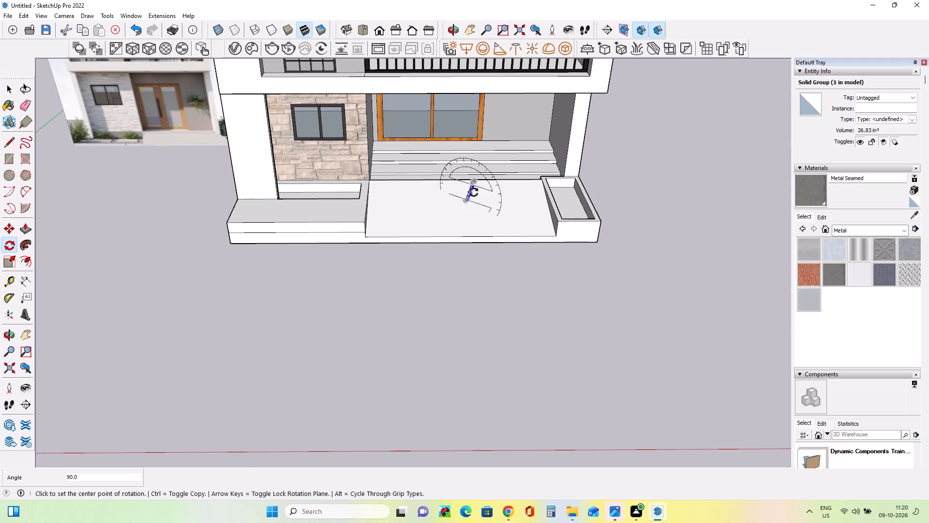
Rotate the bar group about 195 degrees around the middle of its own face.
{"action": "left_click", "coordinate": [474, 192]}
{"action": "left_click", "coordinate": [464, 190]}
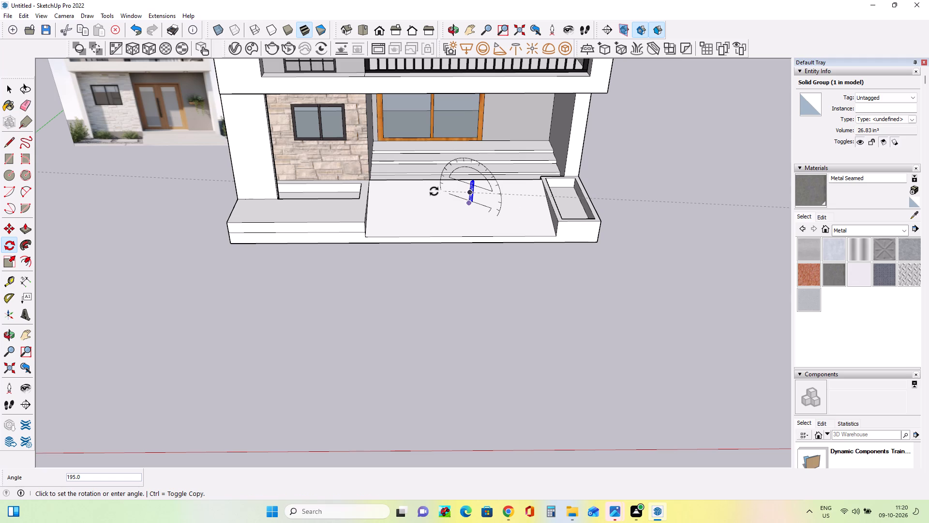
{"action": "left_click", "coordinate": [434, 191]}
Move the bar group about 6' 7" from the paving up to the wooden-framed glass door at the top of the steps.
{"action": "middle_click_drag", "start_coordinate": [501, 227], "coordinate": [524, 227]}
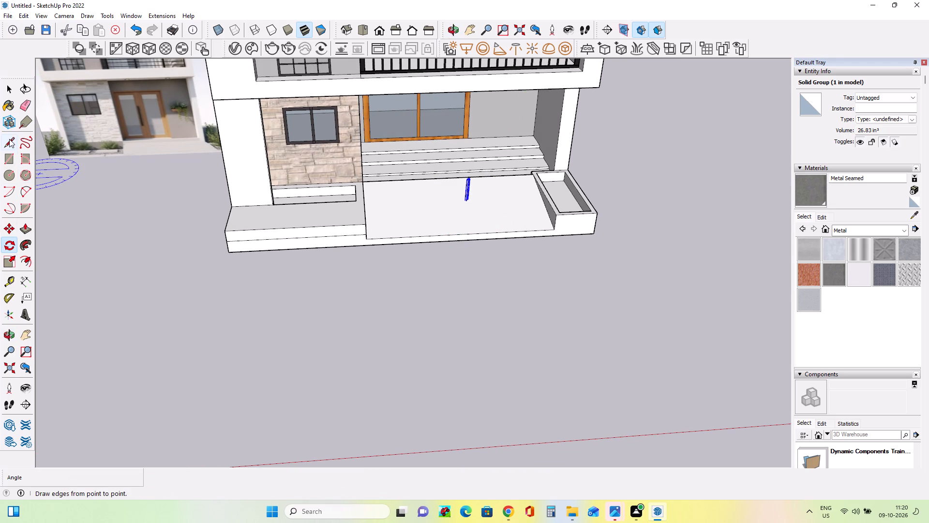
{"action": "left_click", "coordinate": [16, 92]}
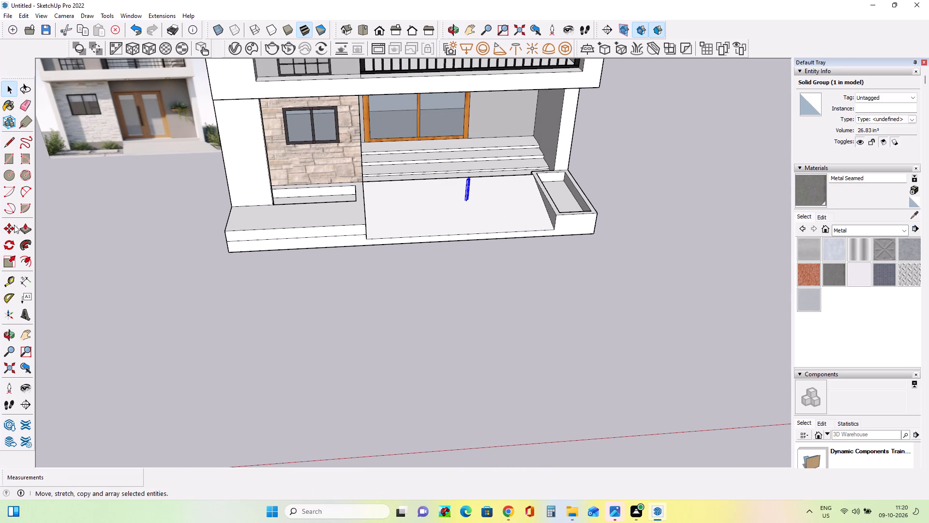
{"action": "left_click", "coordinate": [10, 227]}
{"action": "left_click", "coordinate": [470, 183]}
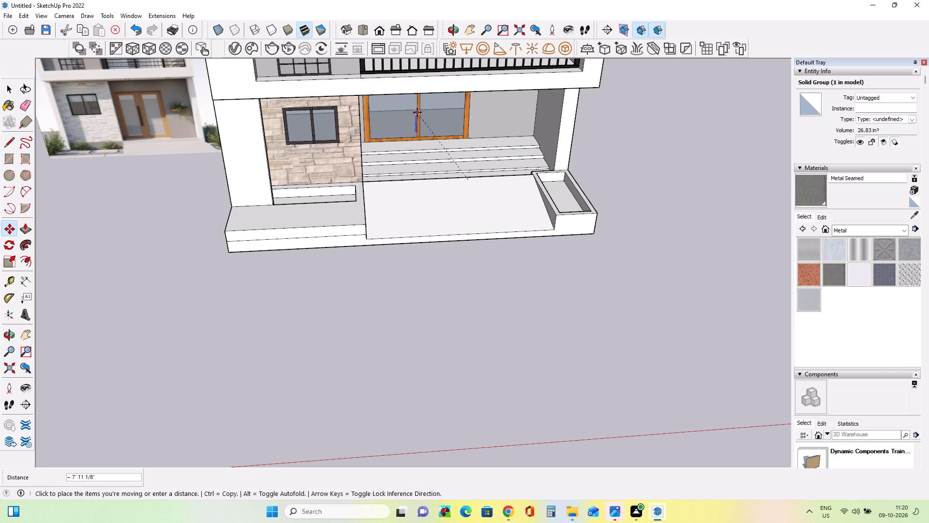
{"action": "scroll", "coordinate": [430, 212], "scroll_direction": "down", "scroll_amount": 4}
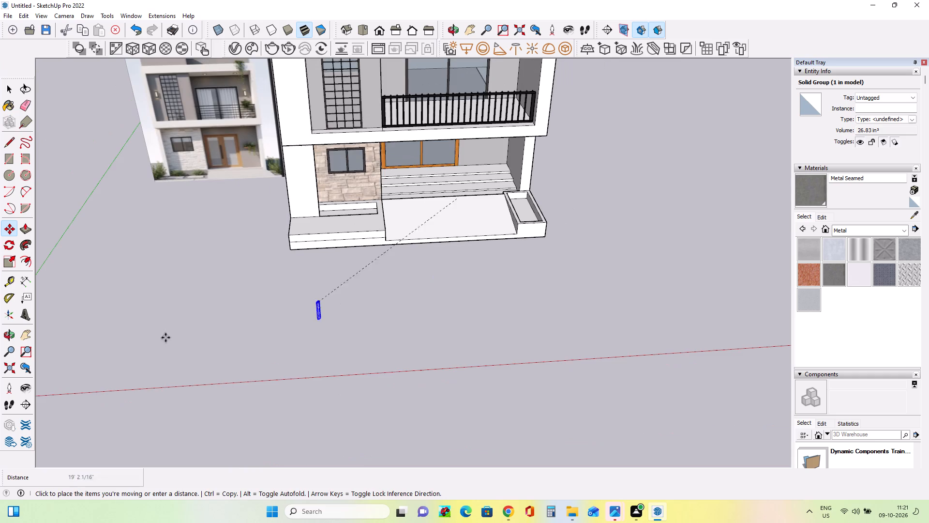
{"action": "left_click", "coordinate": [28, 332]}
{"action": "left_click_drag", "start_coordinate": [380, 284], "coordinate": [395, 372]}
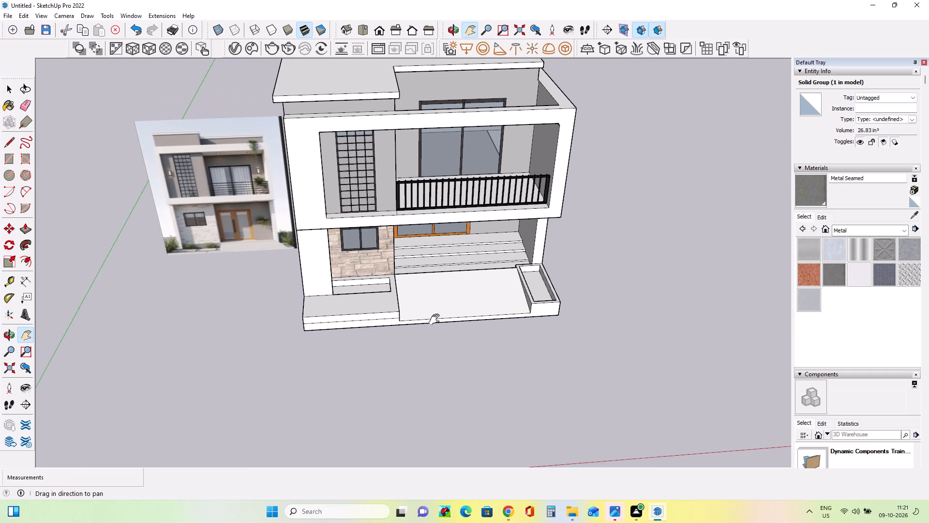
{"action": "scroll", "coordinate": [446, 324], "scroll_direction": "down", "scroll_amount": 7}
{"action": "left_click", "coordinate": [9, 223]}
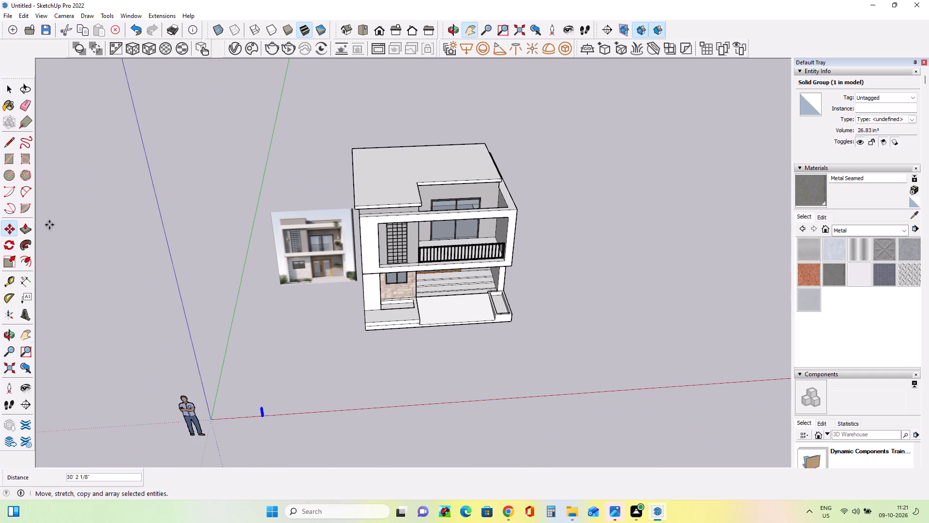
{"action": "middle_click_drag", "start_coordinate": [453, 278], "coordinate": [445, 202]}
{"action": "scroll", "coordinate": [441, 278], "scroll_direction": "up", "scroll_amount": 12}
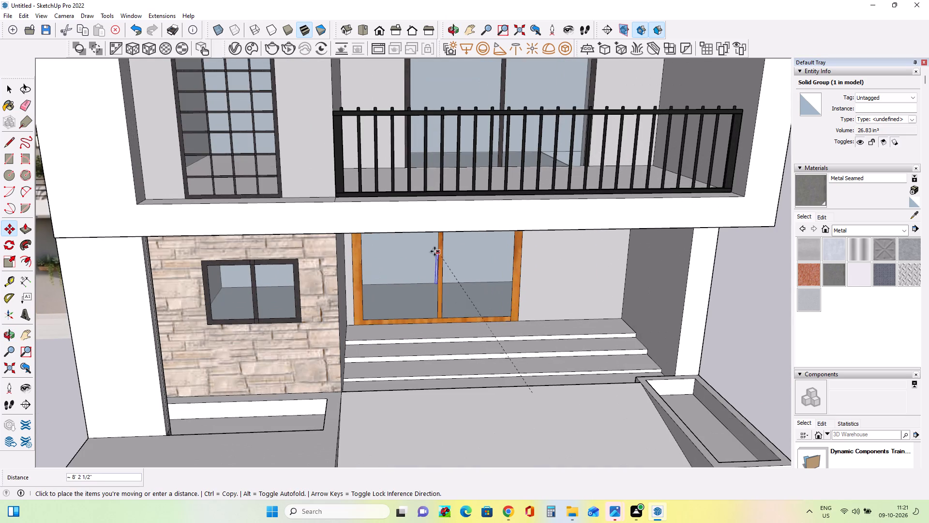
{"action": "left_click", "coordinate": [455, 310]}
Rotate the bar group about 31 degrees around a point on the top landing beside the glass door.
{"action": "middle_click_drag", "start_coordinate": [487, 343], "coordinate": [467, 364]}
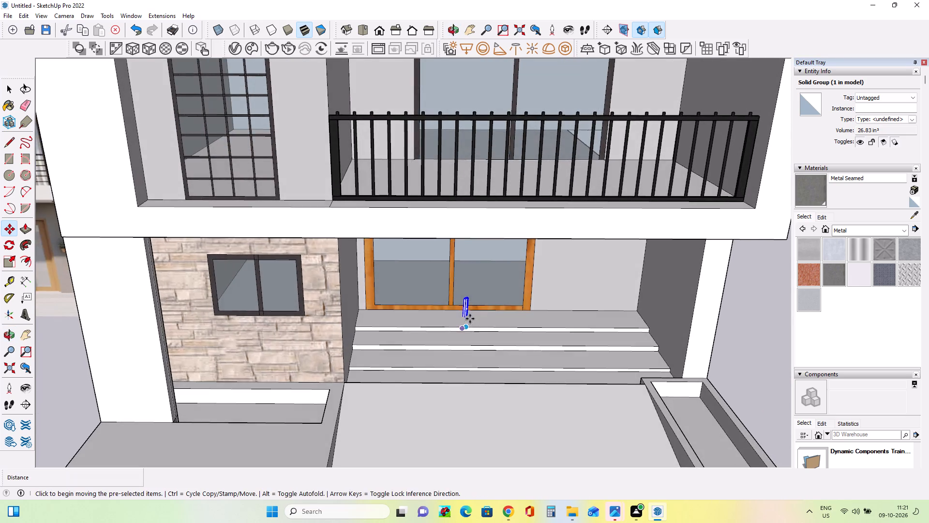
{"action": "scroll", "coordinate": [459, 313], "scroll_direction": "up", "scroll_amount": 7}
{"action": "middle_click_drag", "start_coordinate": [529, 340], "coordinate": [541, 314]}
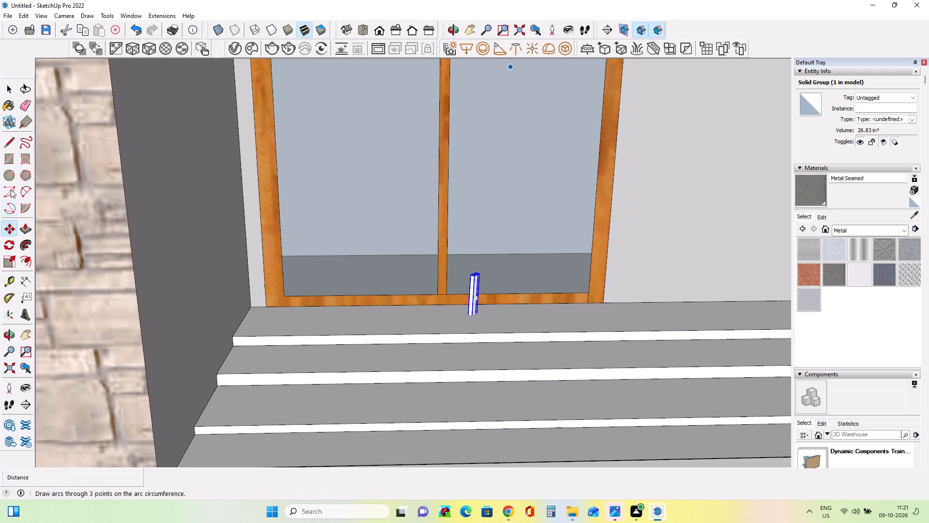
{"action": "left_click", "coordinate": [13, 245]}
{"action": "left_click", "coordinate": [555, 318]}
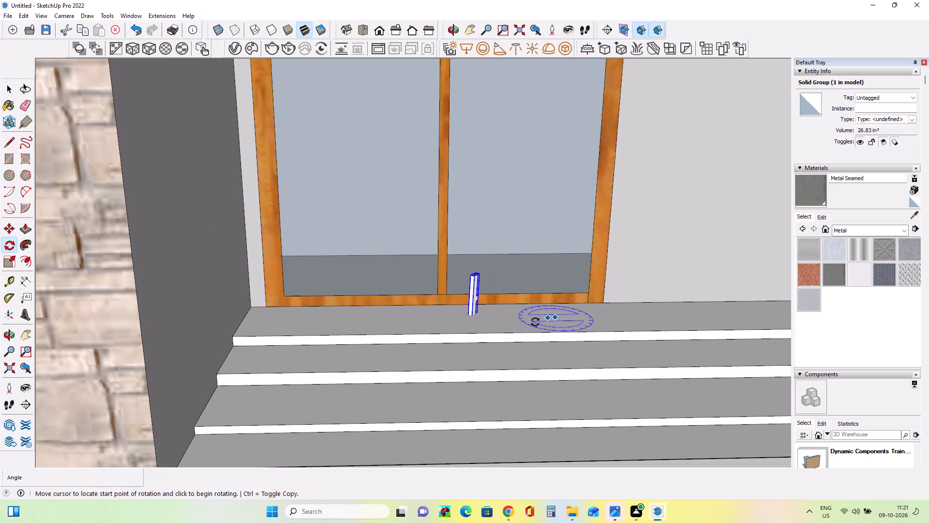
{"action": "left_click", "coordinate": [540, 332]}
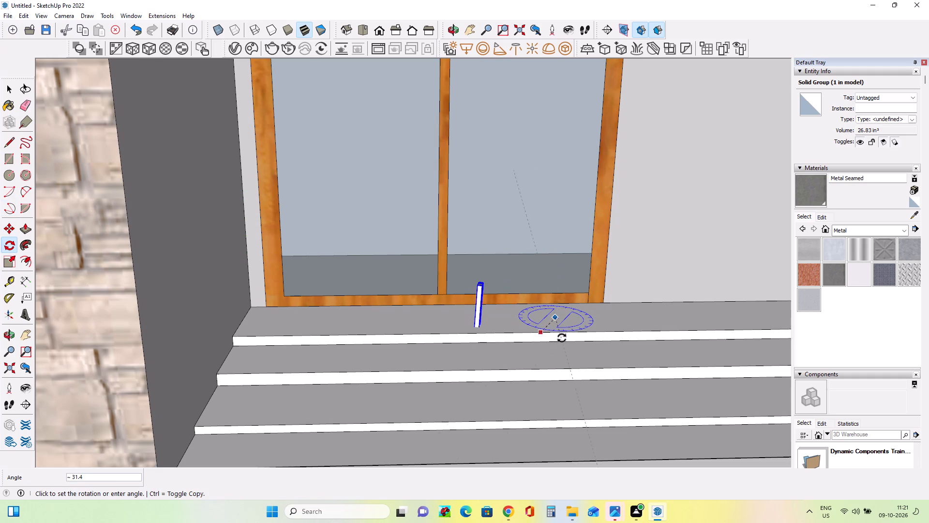
{"action": "left_click", "coordinate": [561, 338]}
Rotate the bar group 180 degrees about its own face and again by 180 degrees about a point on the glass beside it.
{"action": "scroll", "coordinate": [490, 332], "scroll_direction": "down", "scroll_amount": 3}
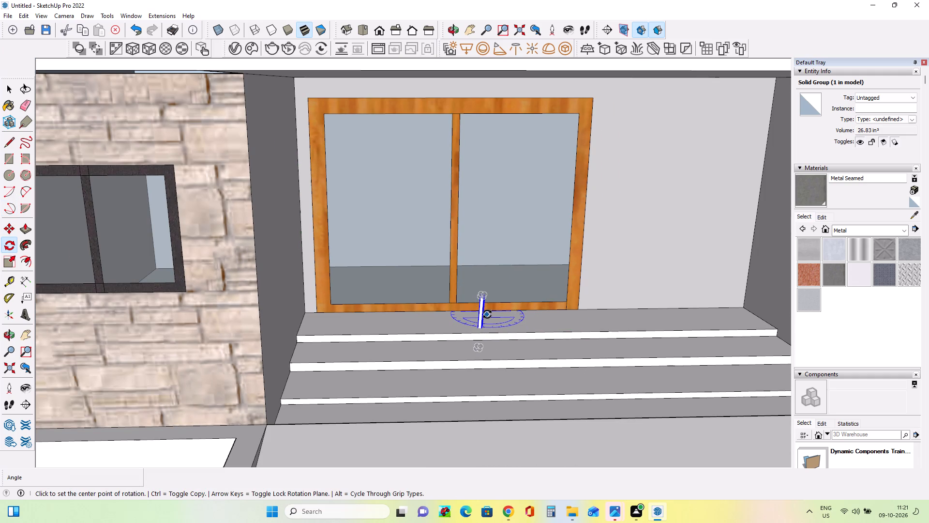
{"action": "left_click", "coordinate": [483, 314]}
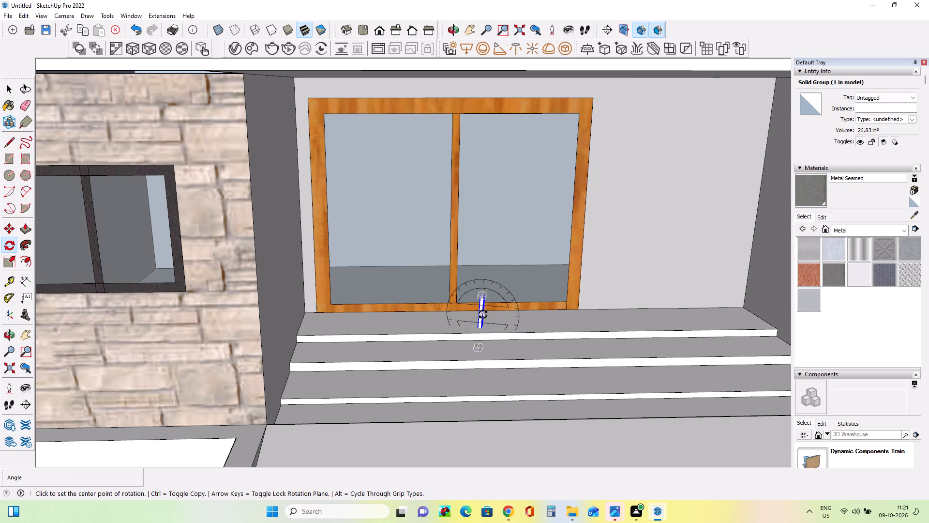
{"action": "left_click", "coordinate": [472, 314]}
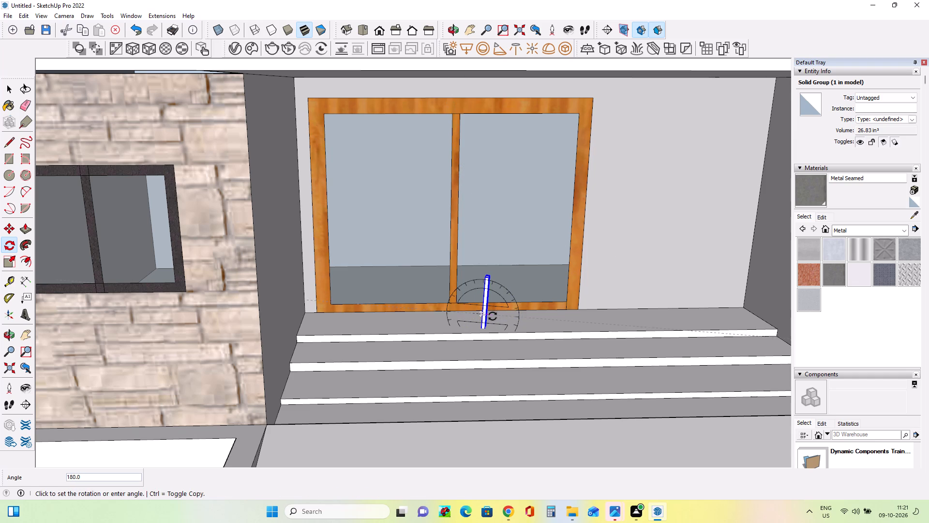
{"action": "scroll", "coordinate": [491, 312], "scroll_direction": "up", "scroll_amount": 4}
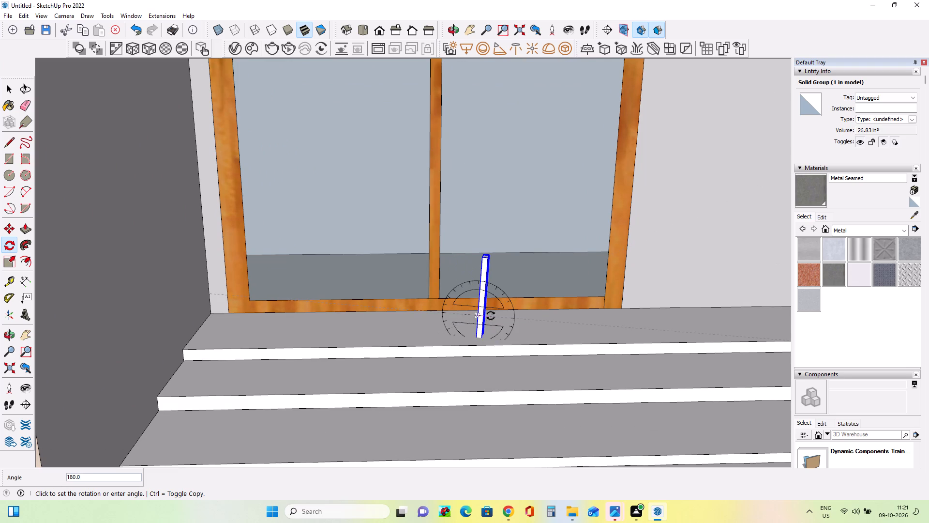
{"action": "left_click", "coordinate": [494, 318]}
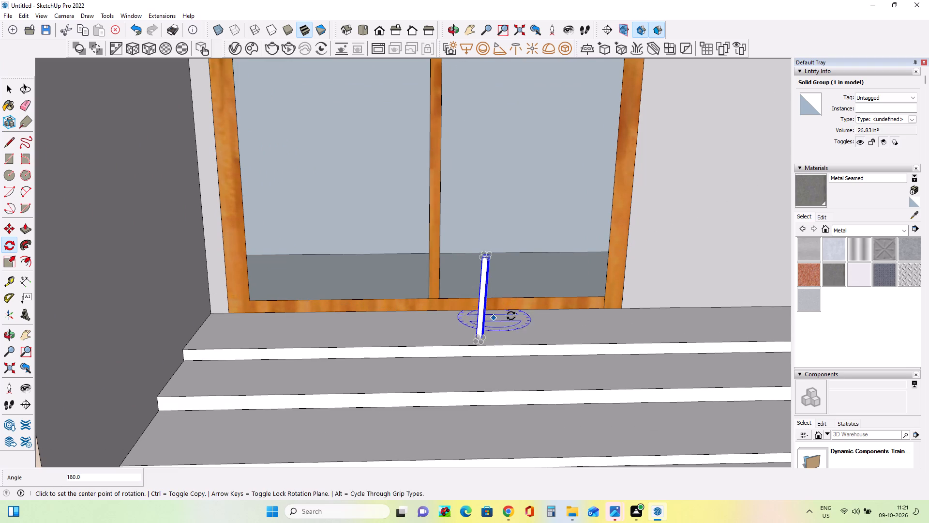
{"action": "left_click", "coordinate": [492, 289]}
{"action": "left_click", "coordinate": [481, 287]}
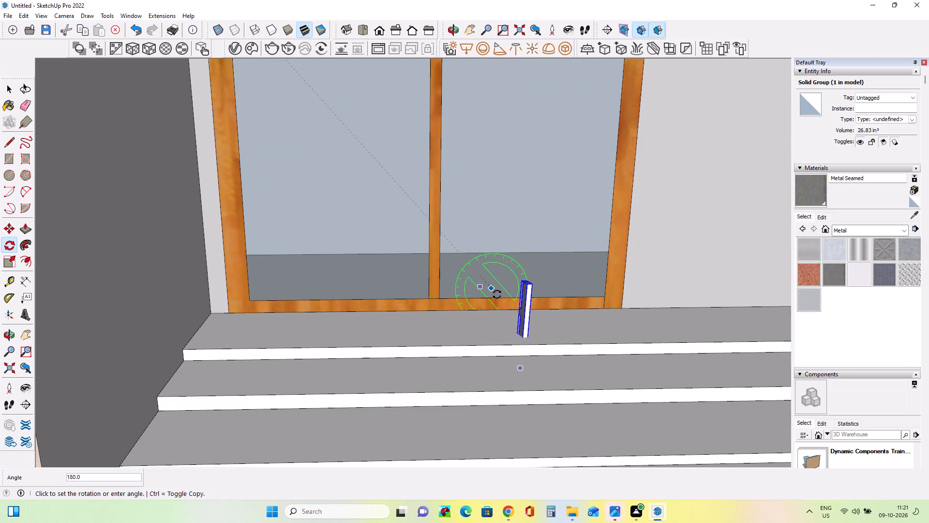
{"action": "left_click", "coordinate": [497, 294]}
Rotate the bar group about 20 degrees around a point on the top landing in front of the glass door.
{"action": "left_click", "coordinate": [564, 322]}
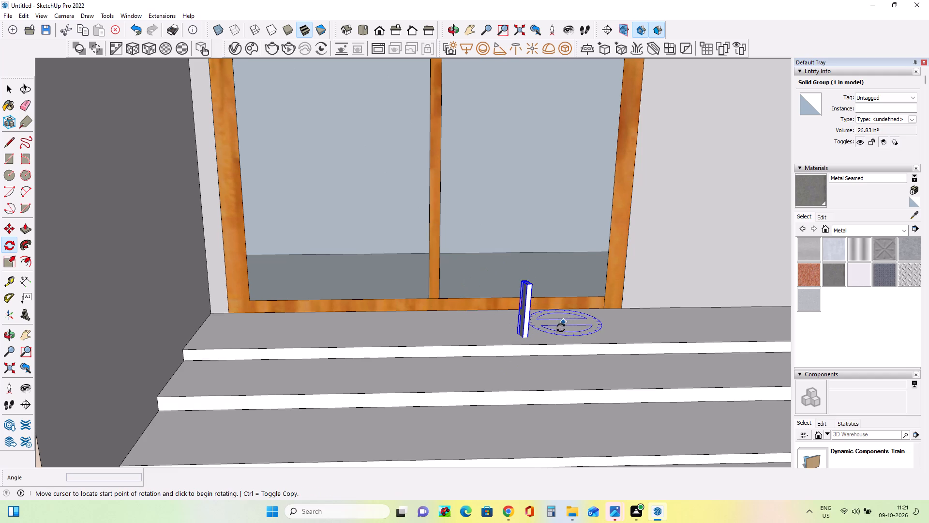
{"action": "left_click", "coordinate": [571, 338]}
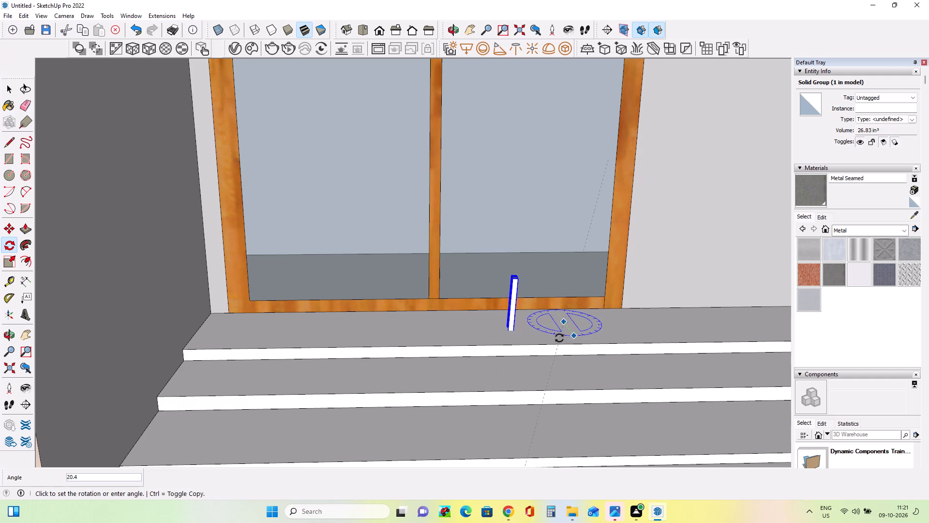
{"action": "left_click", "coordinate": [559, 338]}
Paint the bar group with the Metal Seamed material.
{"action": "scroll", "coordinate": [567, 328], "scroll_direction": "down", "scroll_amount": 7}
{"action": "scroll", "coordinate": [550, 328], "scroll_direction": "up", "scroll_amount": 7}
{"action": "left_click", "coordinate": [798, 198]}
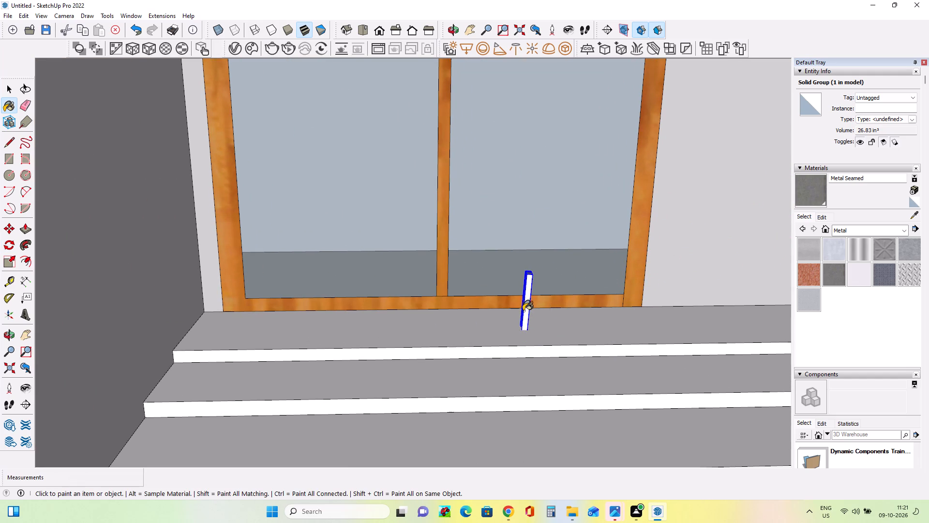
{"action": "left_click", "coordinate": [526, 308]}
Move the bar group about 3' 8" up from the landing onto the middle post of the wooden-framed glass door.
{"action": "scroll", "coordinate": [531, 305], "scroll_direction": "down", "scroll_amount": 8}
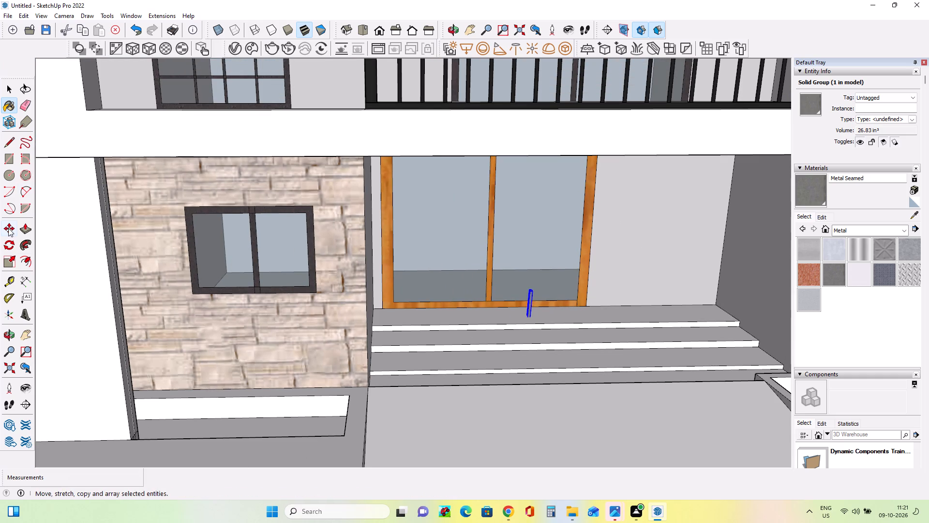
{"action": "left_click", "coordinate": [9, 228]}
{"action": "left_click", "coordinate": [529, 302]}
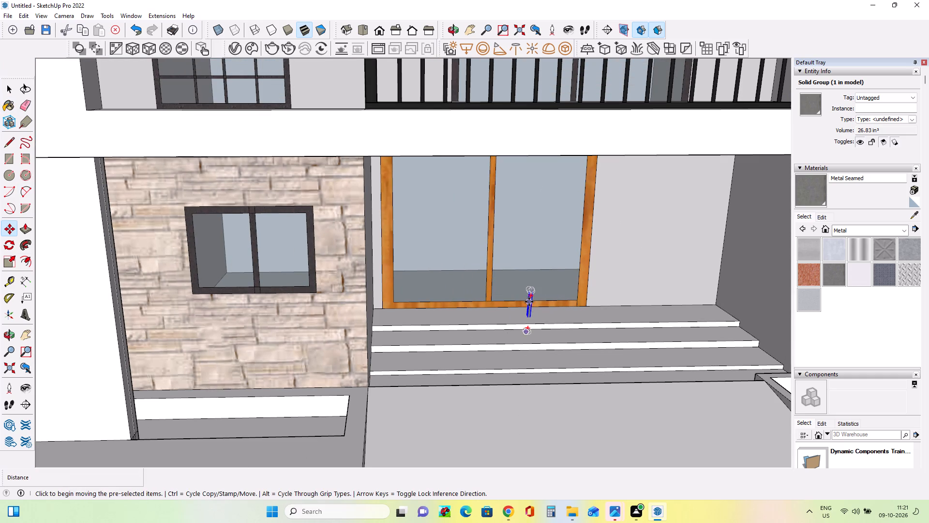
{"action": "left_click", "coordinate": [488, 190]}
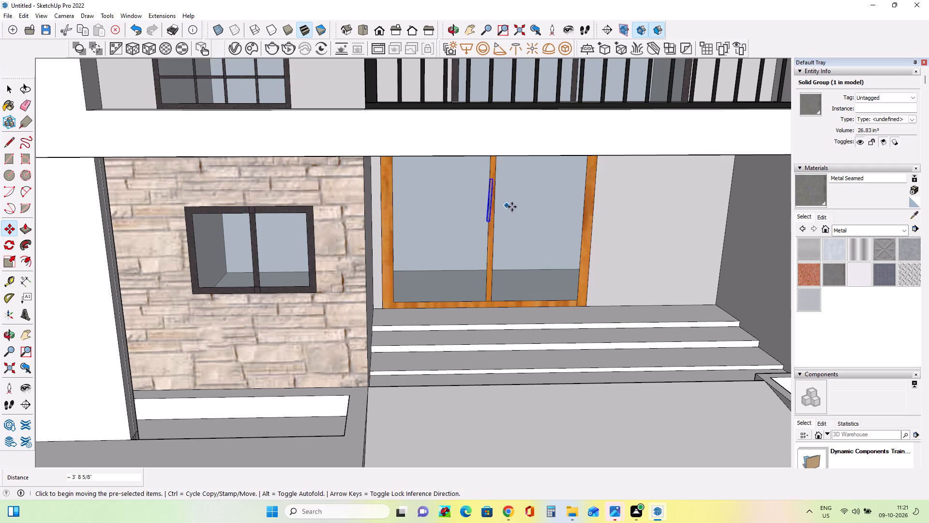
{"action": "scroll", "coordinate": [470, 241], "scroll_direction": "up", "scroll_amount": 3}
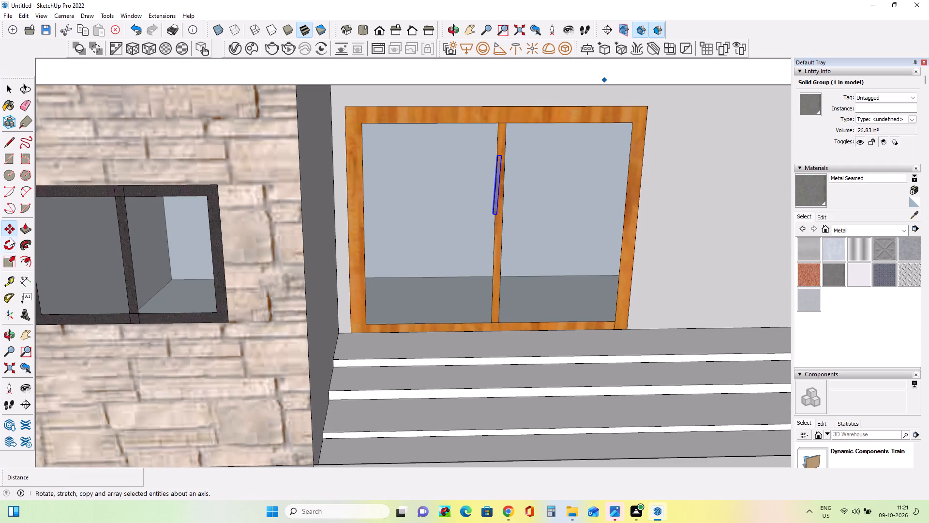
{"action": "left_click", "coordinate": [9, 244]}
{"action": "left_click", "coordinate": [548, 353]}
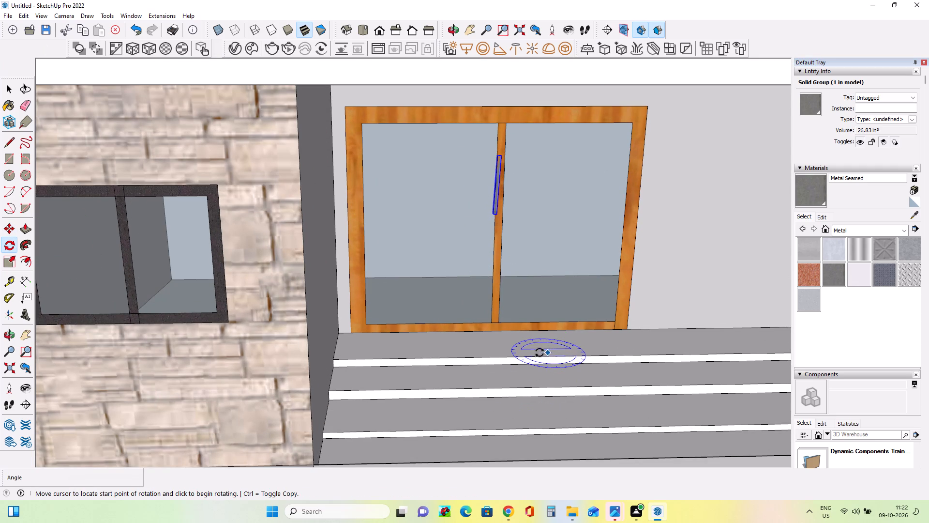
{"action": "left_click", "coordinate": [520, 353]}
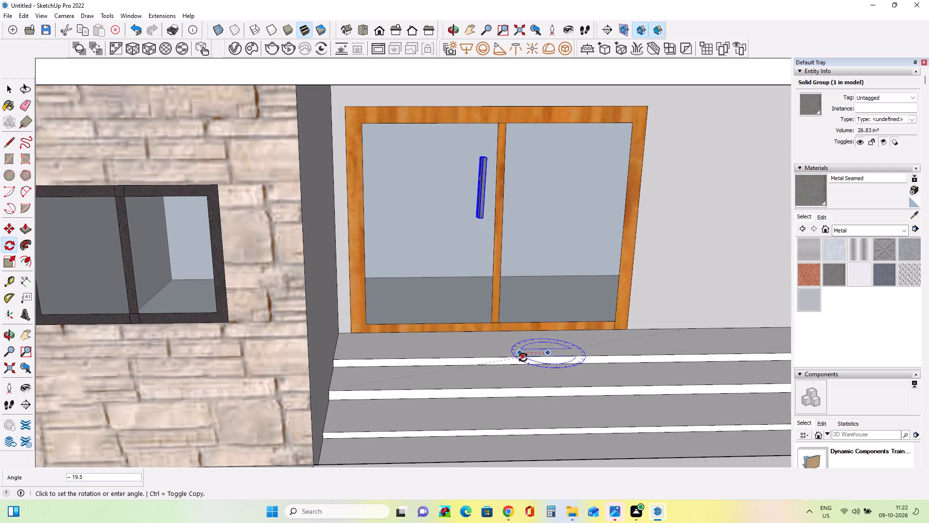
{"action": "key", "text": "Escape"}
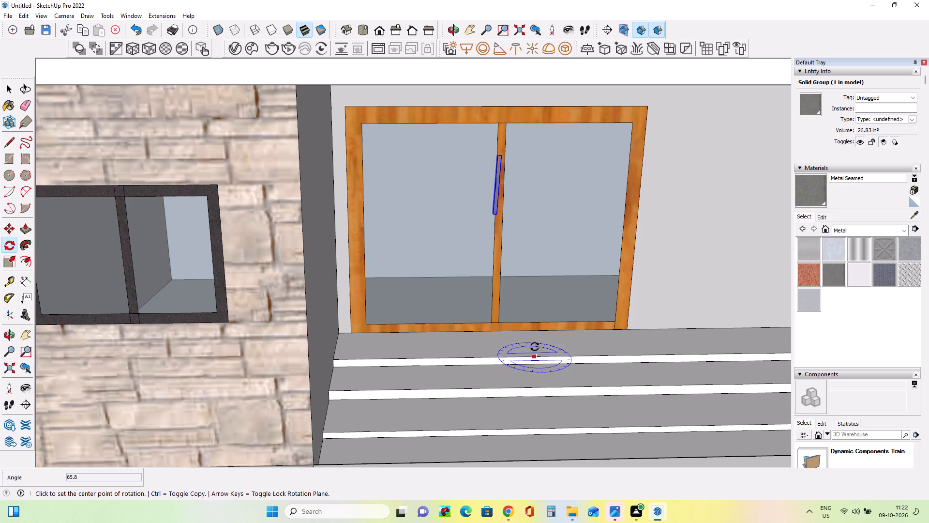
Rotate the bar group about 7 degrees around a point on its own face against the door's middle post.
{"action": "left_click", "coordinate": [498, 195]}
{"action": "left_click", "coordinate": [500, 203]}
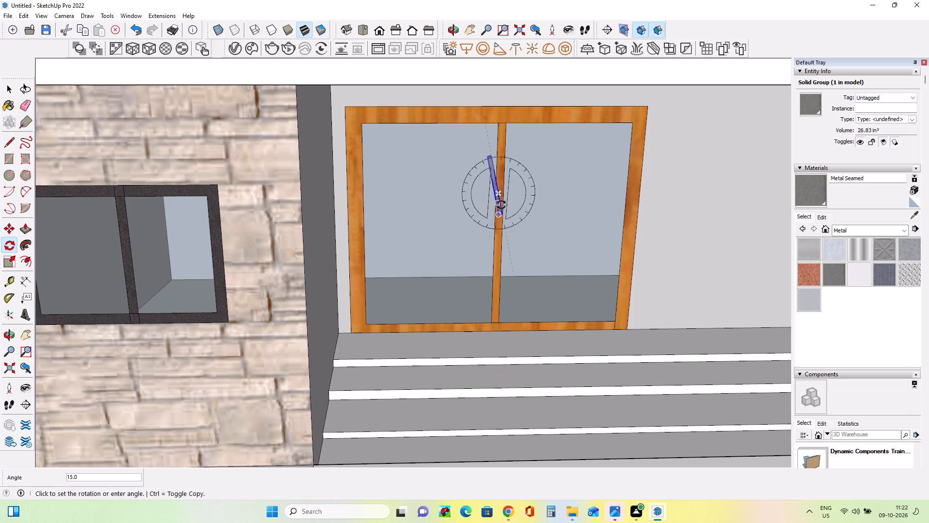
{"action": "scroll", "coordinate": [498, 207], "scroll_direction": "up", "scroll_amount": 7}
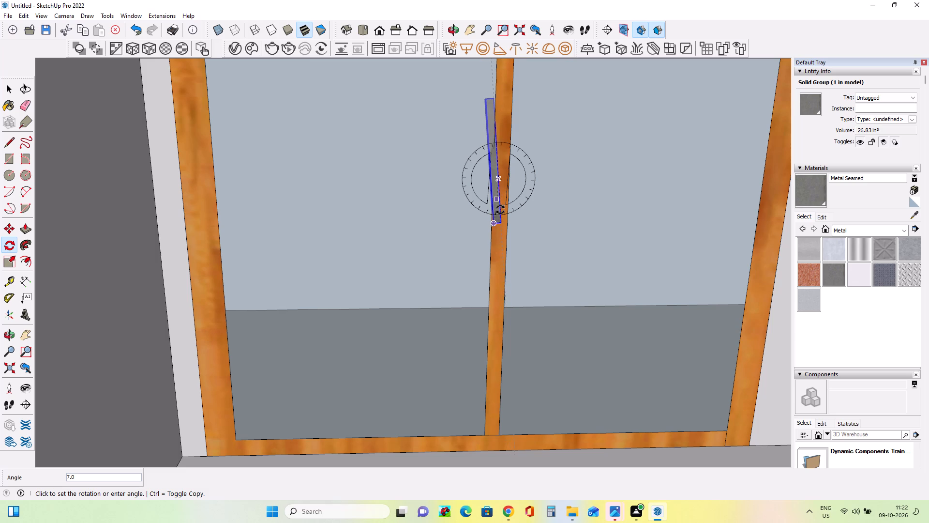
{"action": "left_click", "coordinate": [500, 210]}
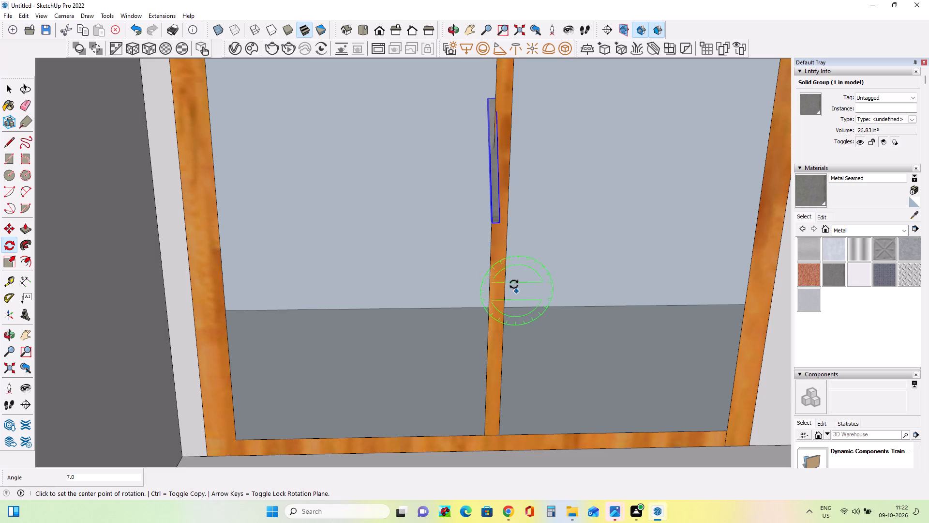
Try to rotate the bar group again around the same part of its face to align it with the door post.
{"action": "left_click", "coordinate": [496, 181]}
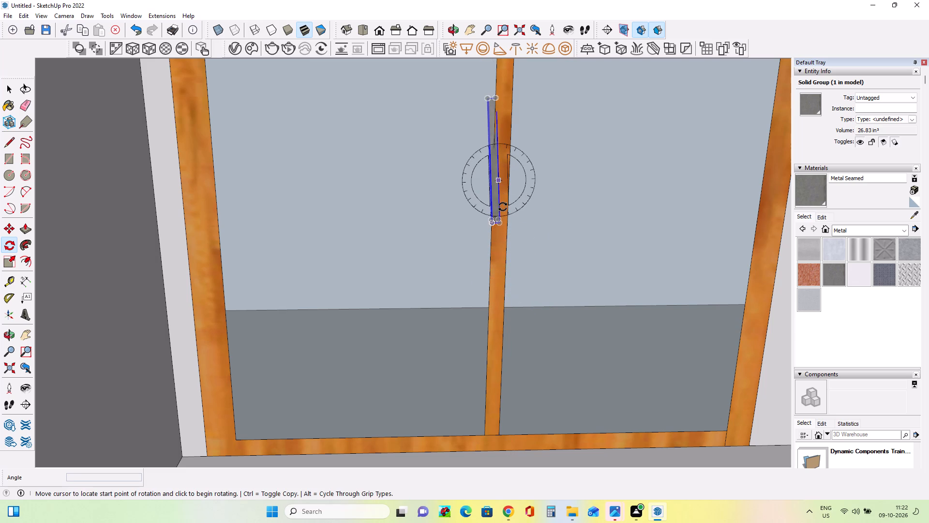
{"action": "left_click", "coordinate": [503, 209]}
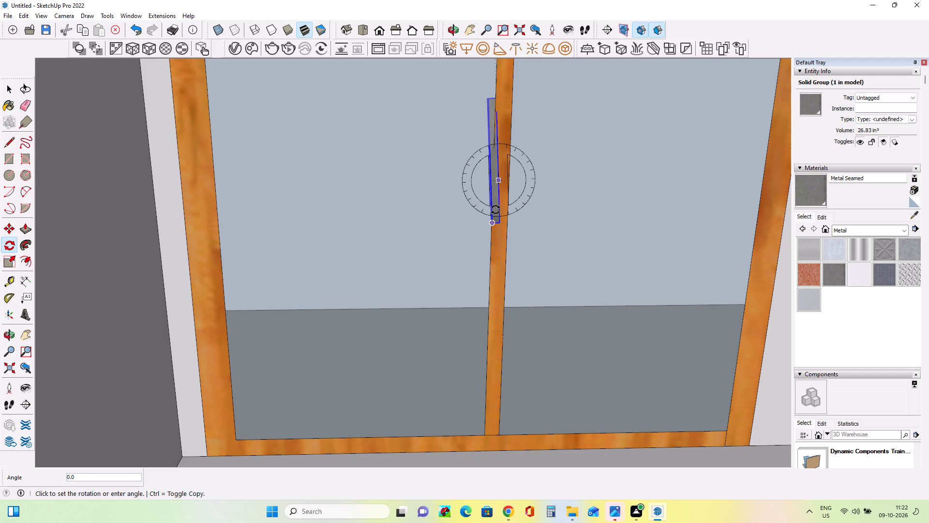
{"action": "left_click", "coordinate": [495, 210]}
Examine how the bar group lines up with the middle post of the entrance door from different viewing angles.
{"action": "scroll", "coordinate": [542, 262], "scroll_direction": "down", "scroll_amount": 4}
{"action": "middle_click_drag", "start_coordinate": [543, 272], "coordinate": [527, 310]}
{"action": "middle_click_drag", "start_coordinate": [528, 303], "coordinate": [544, 186]}
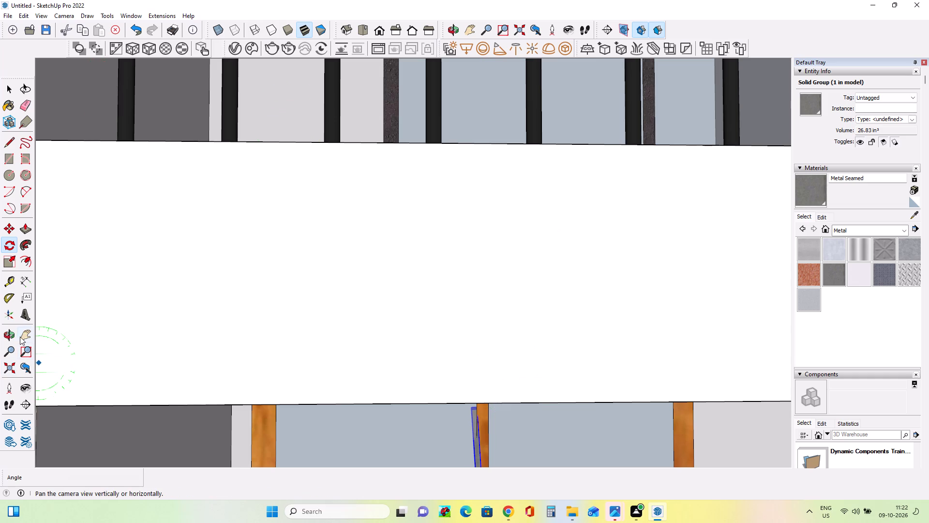
{"action": "left_click", "coordinate": [26, 333]}
{"action": "left_click_drag", "start_coordinate": [378, 355], "coordinate": [410, 101]}
{"action": "left_click_drag", "start_coordinate": [609, 464], "coordinate": [594, 347]}
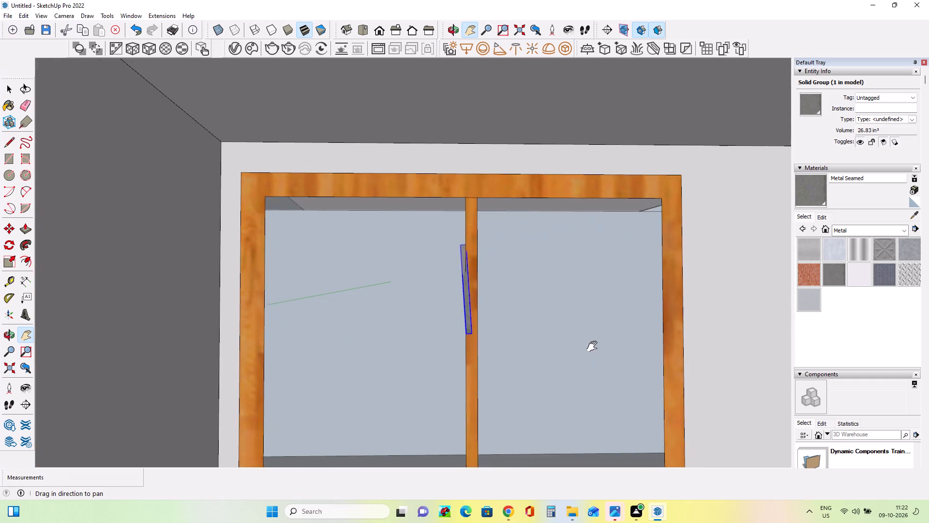
{"action": "left_click_drag", "start_coordinate": [594, 347], "coordinate": [611, 306]}
{"action": "left_click", "coordinate": [611, 306]}
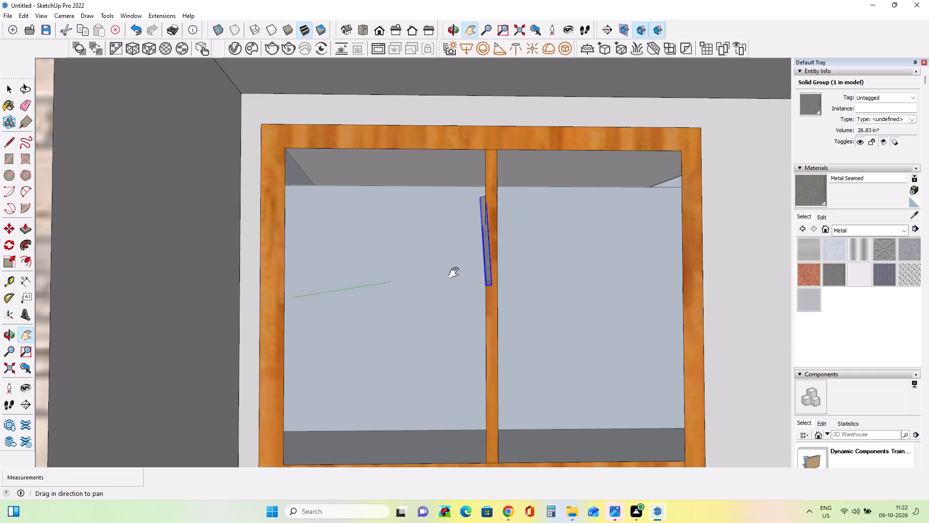
{"action": "middle_click_drag", "start_coordinate": [519, 275], "coordinate": [525, 296]}
{"action": "middle_click_drag", "start_coordinate": [527, 303], "coordinate": [529, 314]}
{"action": "middle_click", "coordinate": [529, 314]}
{"action": "scroll", "coordinate": [535, 299], "scroll_direction": "down", "scroll_amount": 5}
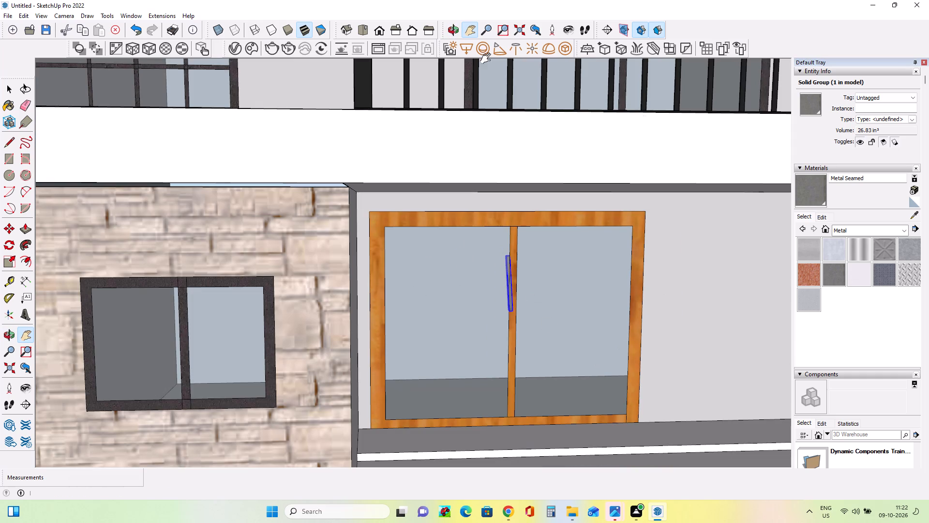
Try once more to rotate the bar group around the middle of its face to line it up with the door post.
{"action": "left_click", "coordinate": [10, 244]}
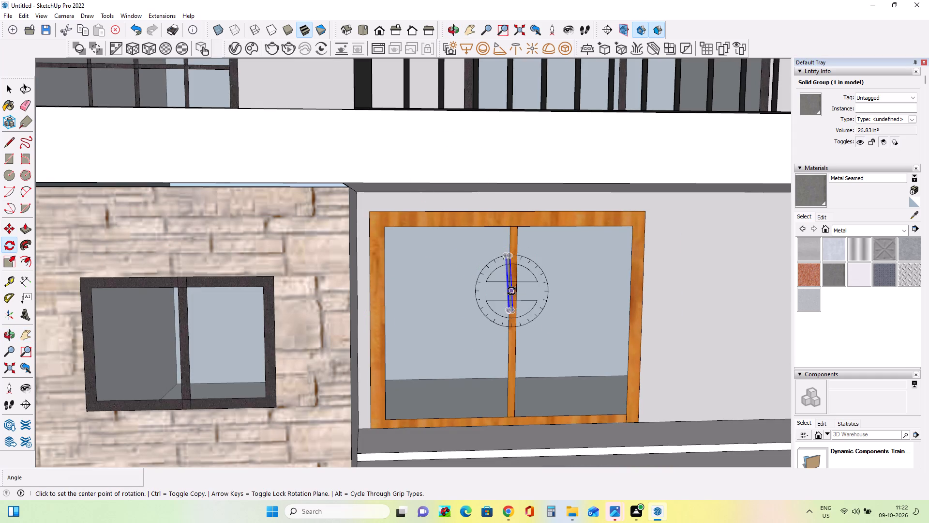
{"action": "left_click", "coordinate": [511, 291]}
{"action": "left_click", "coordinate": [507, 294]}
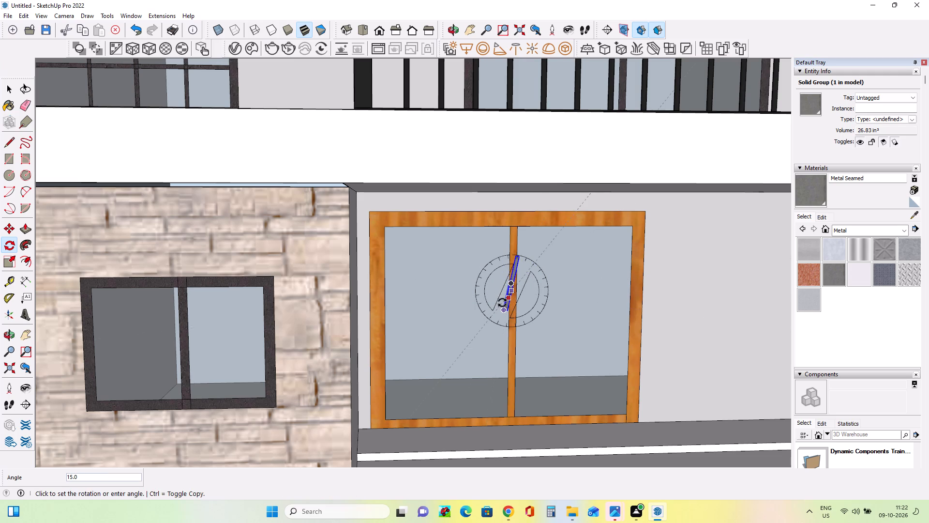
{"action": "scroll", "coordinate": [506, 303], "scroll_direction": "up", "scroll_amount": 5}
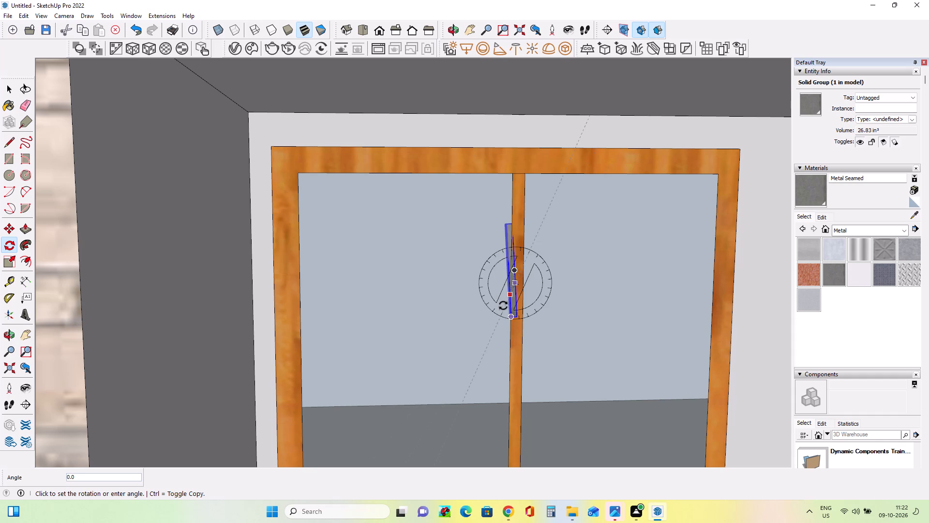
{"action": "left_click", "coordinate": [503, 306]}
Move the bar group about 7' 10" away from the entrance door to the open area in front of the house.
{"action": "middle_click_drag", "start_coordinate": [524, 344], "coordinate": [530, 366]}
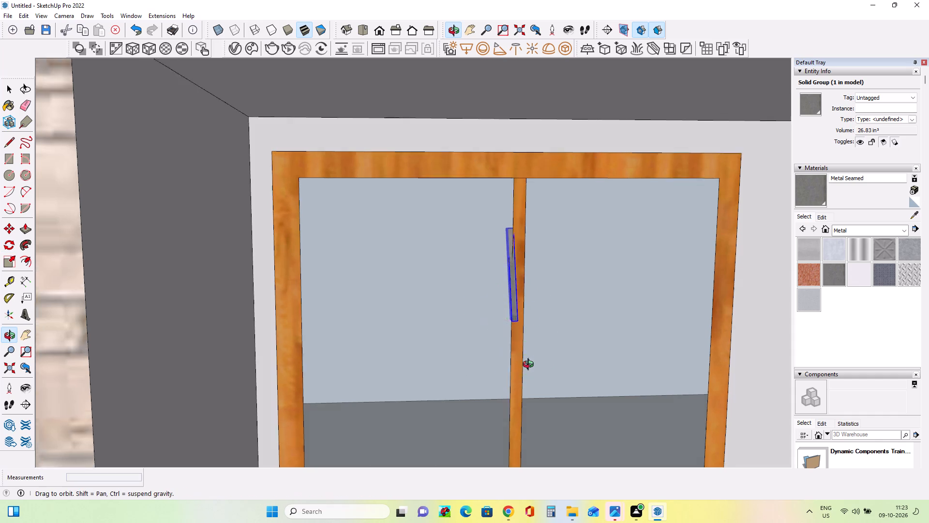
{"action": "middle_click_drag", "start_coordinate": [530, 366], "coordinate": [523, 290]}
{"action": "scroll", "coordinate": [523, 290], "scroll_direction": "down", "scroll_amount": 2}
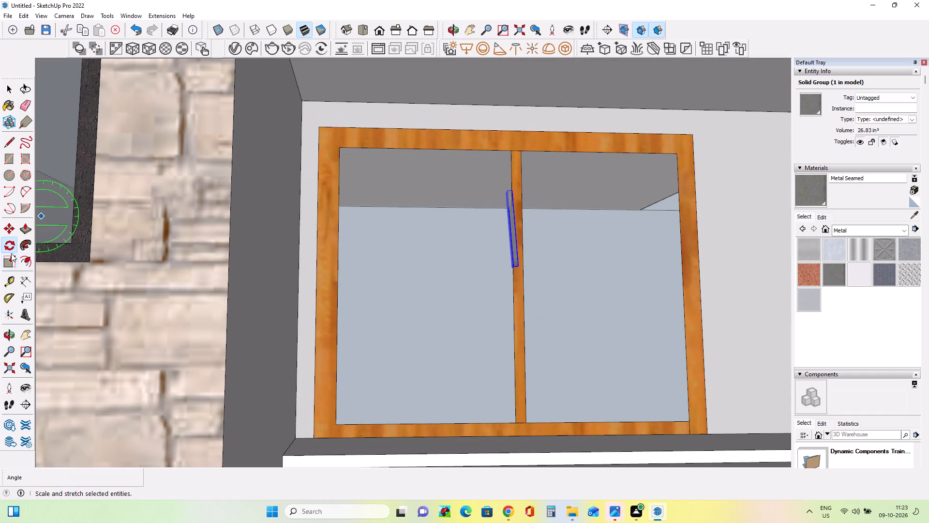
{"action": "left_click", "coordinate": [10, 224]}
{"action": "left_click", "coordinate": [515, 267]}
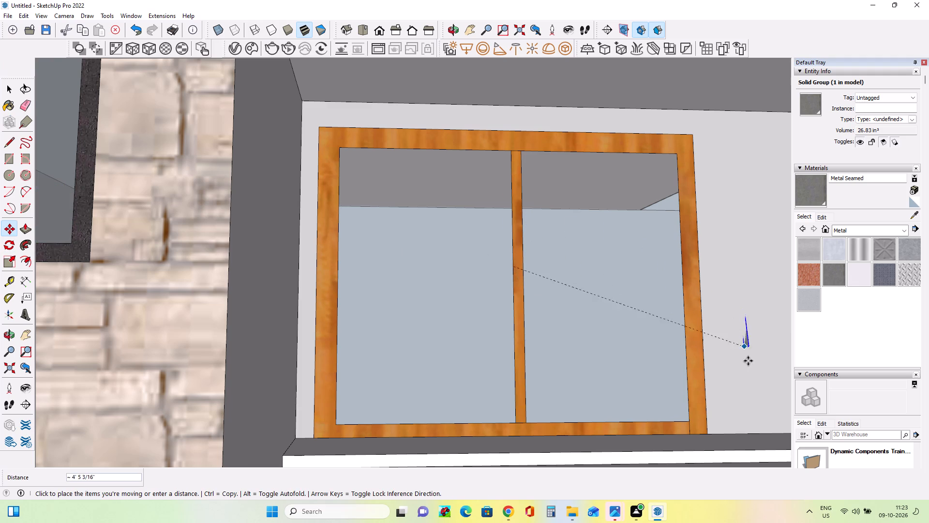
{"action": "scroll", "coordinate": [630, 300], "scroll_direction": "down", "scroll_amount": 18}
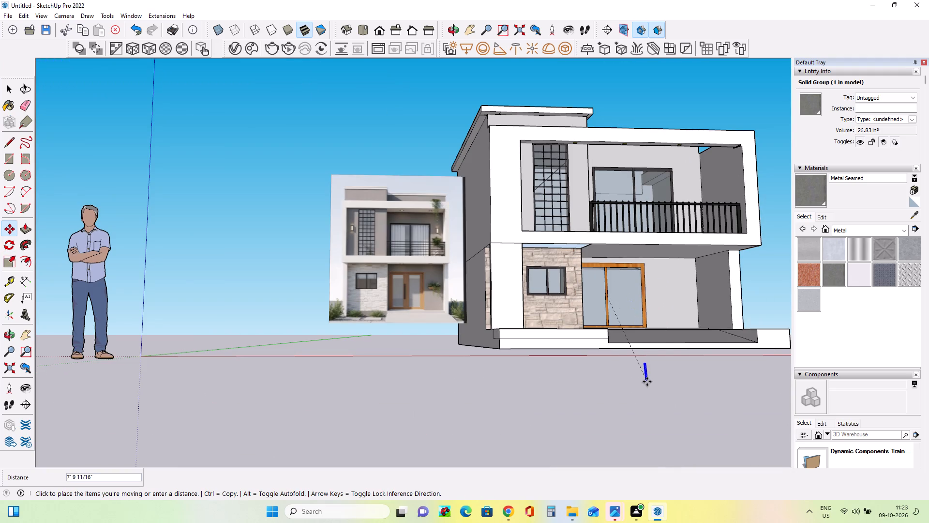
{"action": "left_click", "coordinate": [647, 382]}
Delete the metal bar group in front of the house.
{"action": "middle_click_drag", "start_coordinate": [684, 402], "coordinate": [678, 454]}
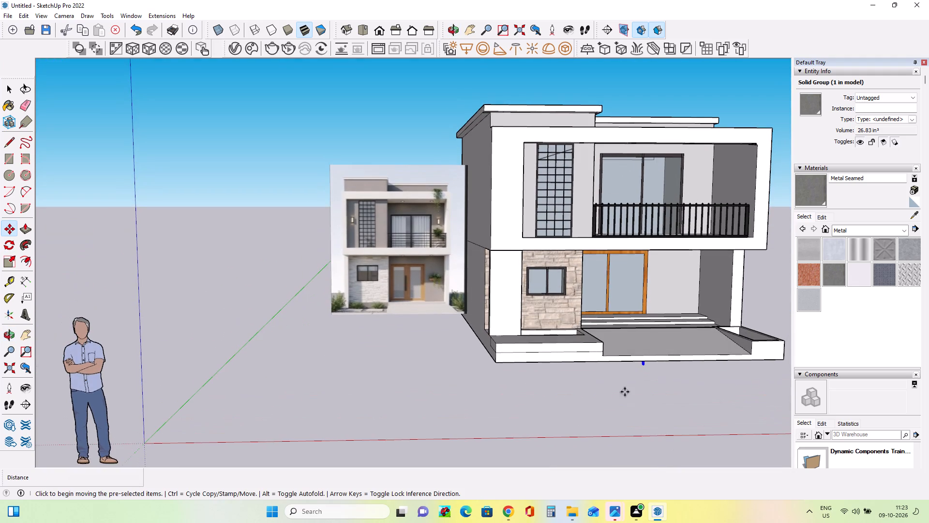
{"action": "middle_click_drag", "start_coordinate": [635, 368], "coordinate": [621, 322]}
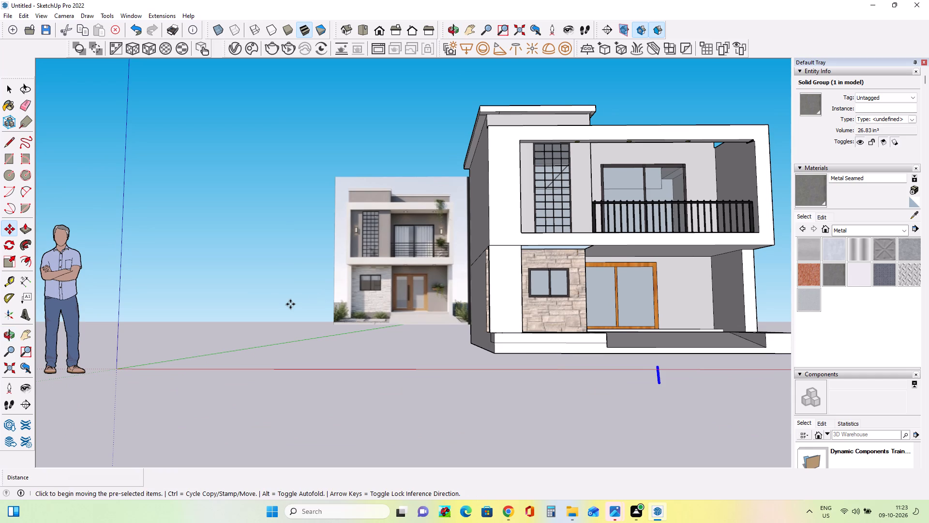
{"action": "key", "text": "Delete"}
{"action": "key", "text": "BackSpace"}
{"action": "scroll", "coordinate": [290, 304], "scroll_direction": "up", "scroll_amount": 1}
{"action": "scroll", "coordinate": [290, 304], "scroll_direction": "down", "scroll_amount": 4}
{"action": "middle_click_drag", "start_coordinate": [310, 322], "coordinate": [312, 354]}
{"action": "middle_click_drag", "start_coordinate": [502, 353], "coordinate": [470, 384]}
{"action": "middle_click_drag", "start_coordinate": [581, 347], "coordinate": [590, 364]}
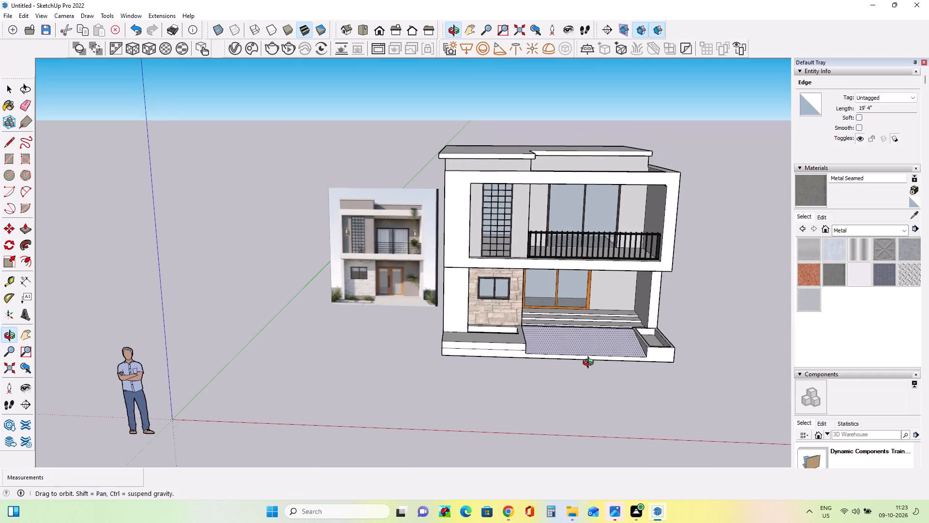
Draw a rectangle about 1' 2 1/4" by 2 1/8" across the middle post of the entrance door for a handle.
{"action": "middle_click_drag", "start_coordinate": [590, 364], "coordinate": [591, 364]}
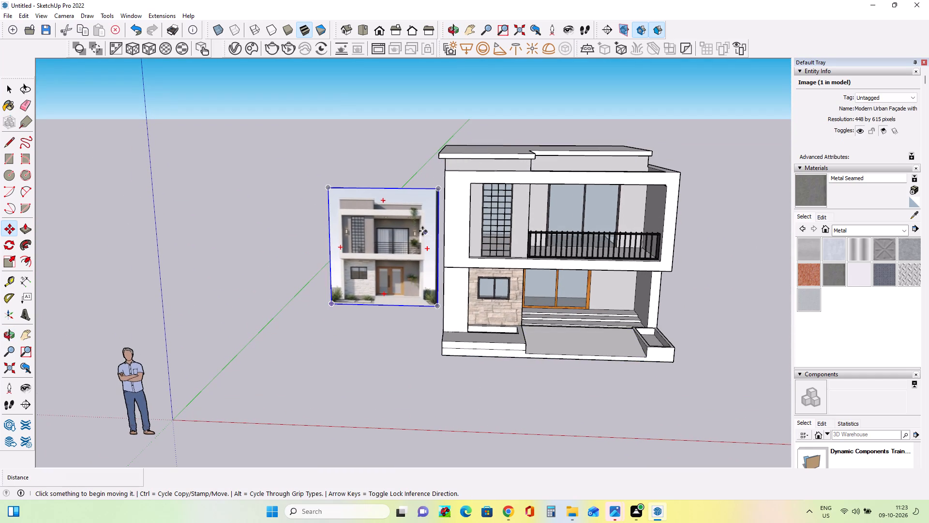
{"action": "middle_click_drag", "start_coordinate": [383, 306], "coordinate": [389, 318]}
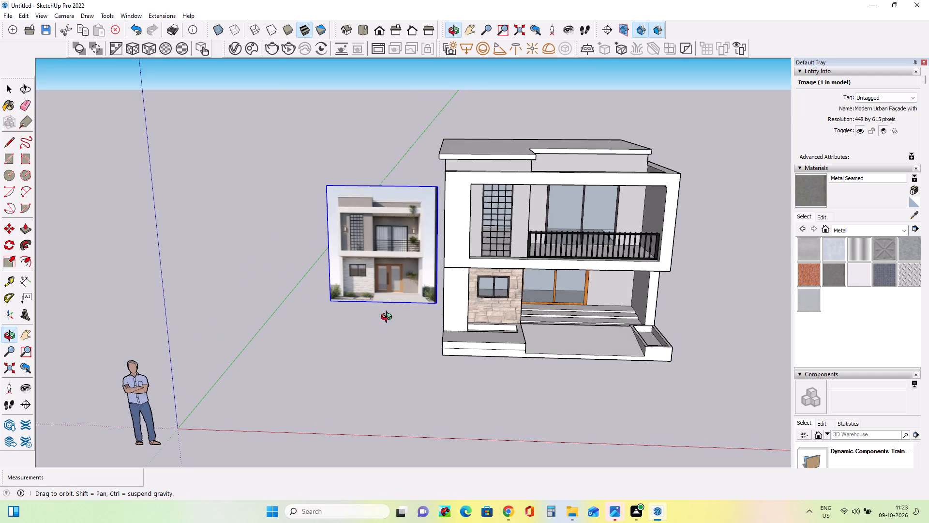
{"action": "middle_click_drag", "start_coordinate": [389, 318], "coordinate": [389, 319]}
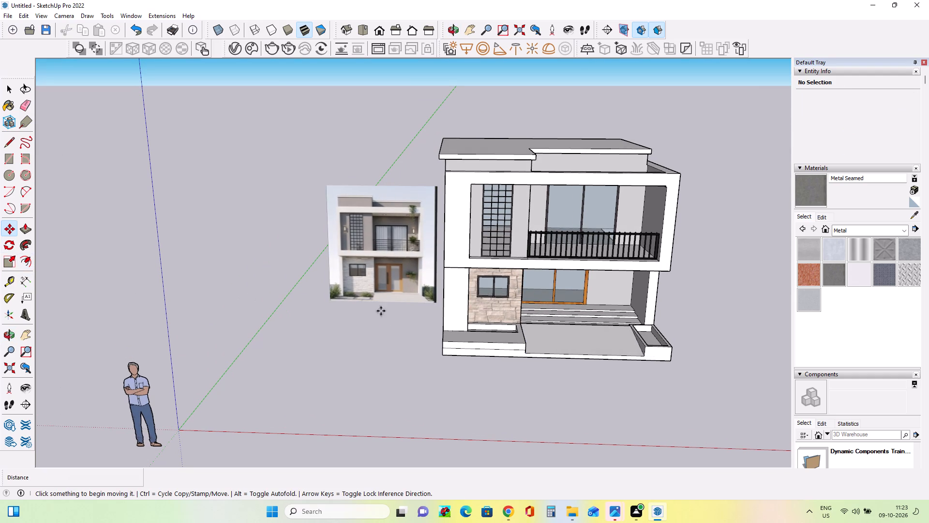
{"action": "scroll", "coordinate": [427, 277], "scroll_direction": "up", "scroll_amount": 2}
{"action": "middle_click_drag", "start_coordinate": [544, 295], "coordinate": [541, 224]}
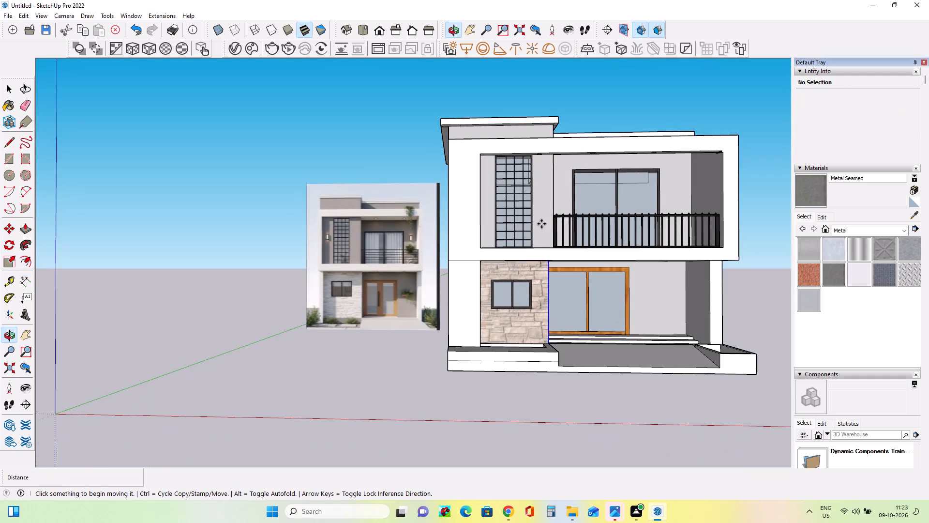
{"action": "scroll", "coordinate": [350, 256], "scroll_direction": "up", "scroll_amount": 1}
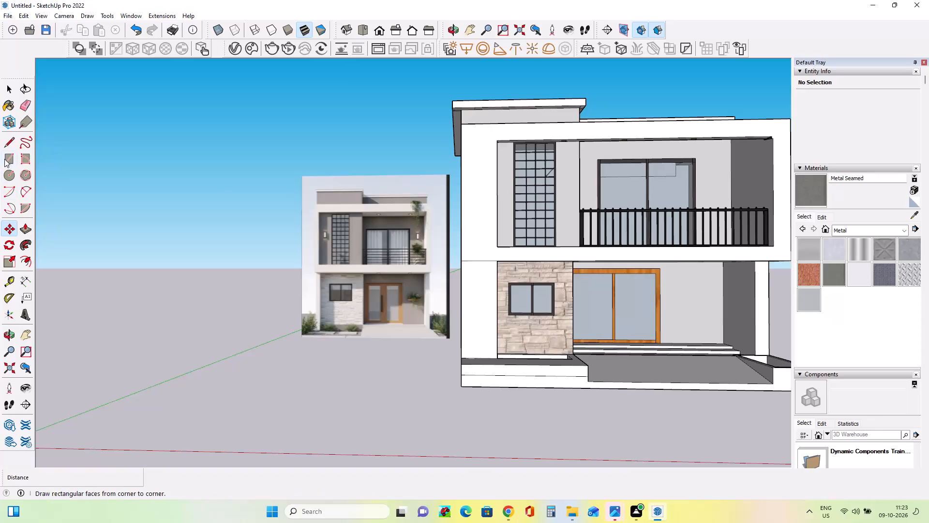
{"action": "left_click", "coordinate": [4, 159]}
{"action": "scroll", "coordinate": [646, 306], "scroll_direction": "up", "scroll_amount": 9}
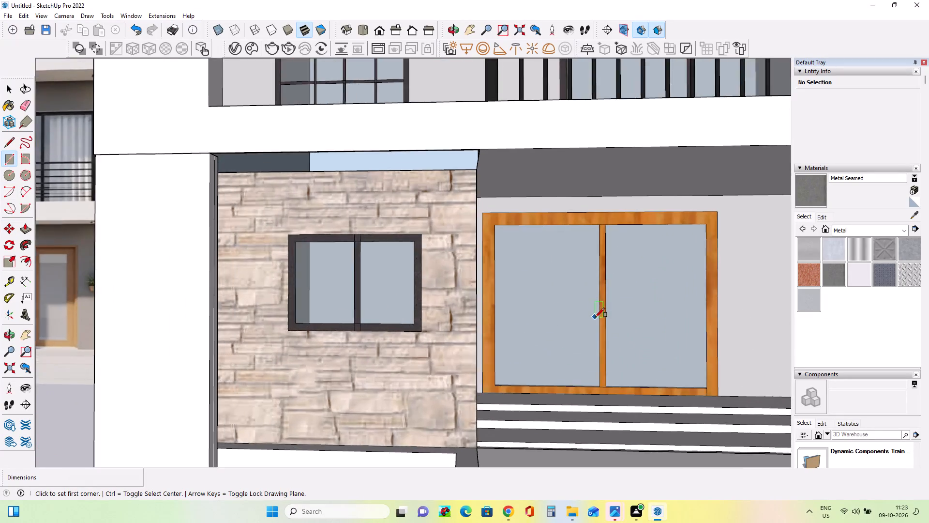
{"action": "scroll", "coordinate": [595, 317], "scroll_direction": "up", "scroll_amount": 3}
{"action": "left_click", "coordinate": [600, 277]}
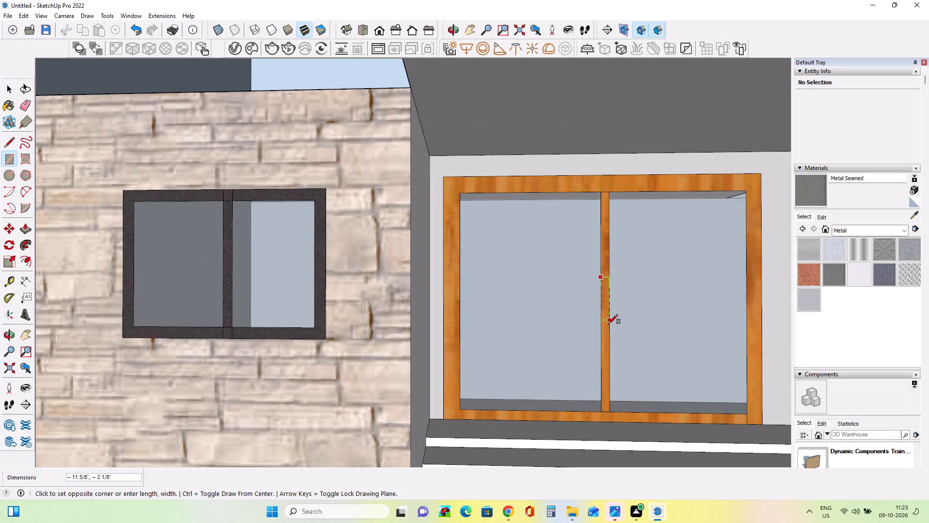
{"action": "left_click", "coordinate": [609, 332]}
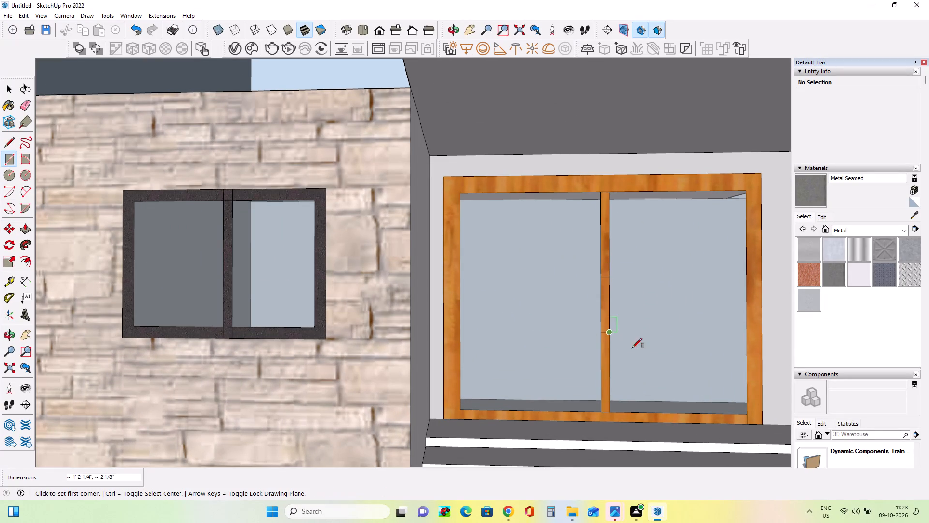
Paint the handle rectangle on the entrance door's middle post with the Metal Seamed material.
{"action": "left_click", "coordinate": [839, 279]}
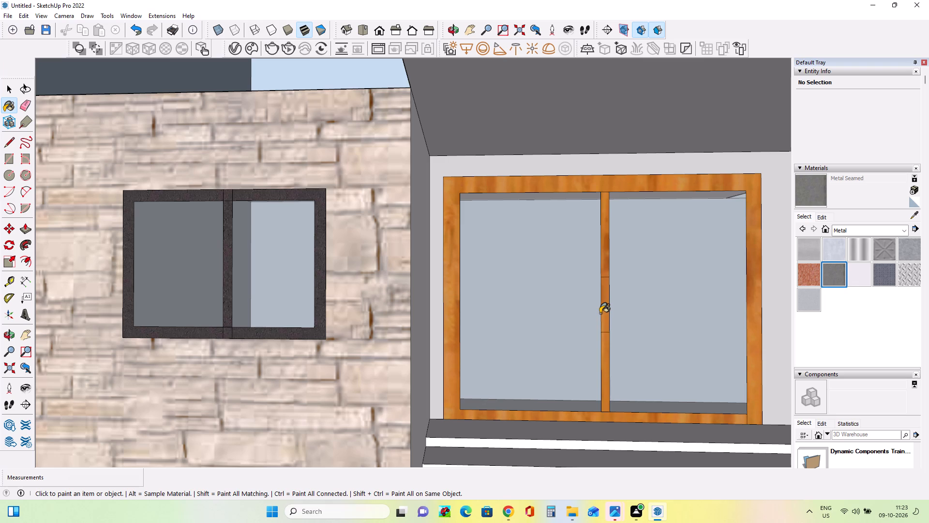
{"action": "left_click", "coordinate": [605, 314]}
Push/Pull the metal handle face on the entrance door's middle post by about 1 3/4".
{"action": "middle_click_drag", "start_coordinate": [644, 333], "coordinate": [657, 354]}
{"action": "scroll", "coordinate": [652, 337], "scroll_direction": "down", "scroll_amount": 4}
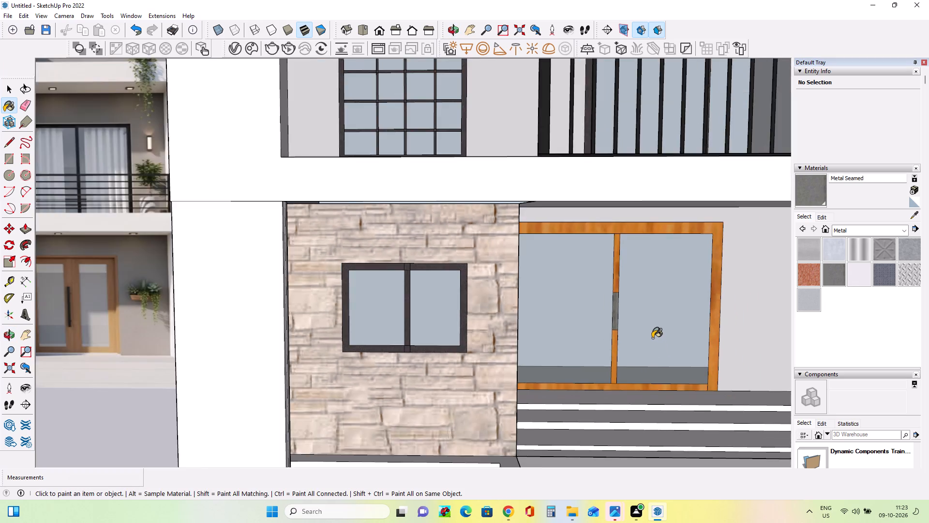
{"action": "scroll", "coordinate": [652, 338], "scroll_direction": "down", "scroll_amount": 9}
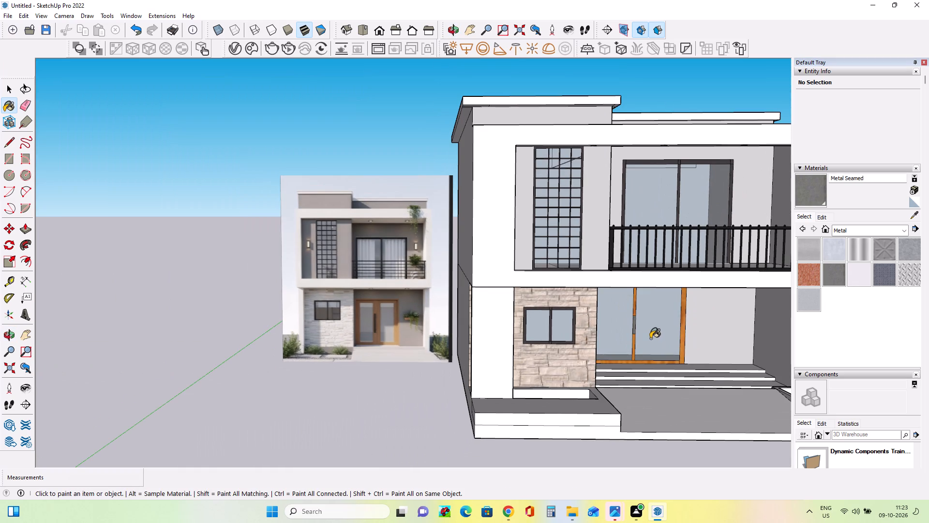
{"action": "scroll", "coordinate": [650, 338], "scroll_direction": "up", "scroll_amount": 9}
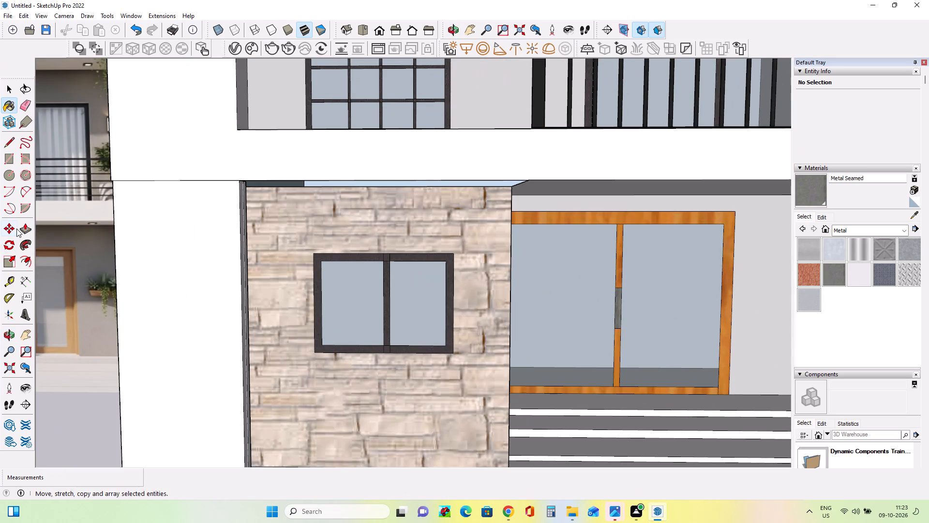
{"action": "left_click", "coordinate": [25, 230]}
{"action": "scroll", "coordinate": [615, 303], "scroll_direction": "up", "scroll_amount": 3}
{"action": "left_click", "coordinate": [621, 308]}
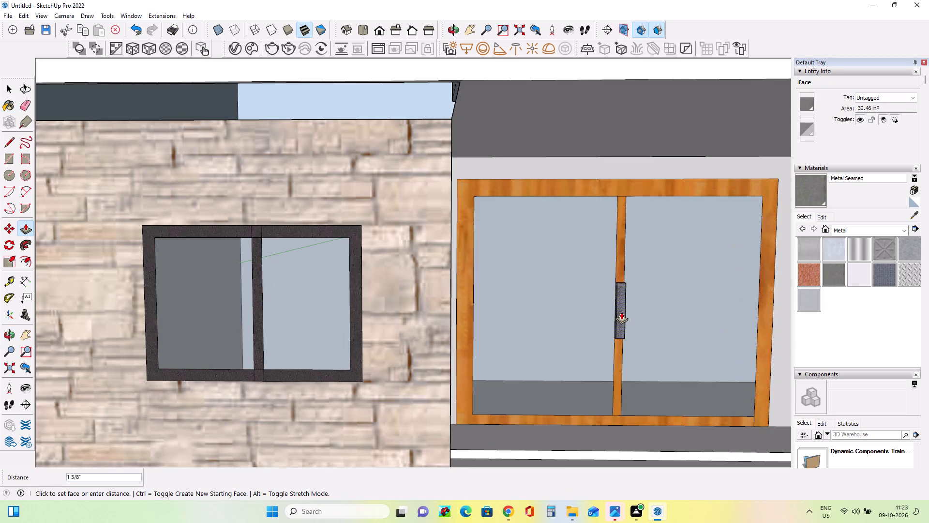
{"action": "left_click", "coordinate": [621, 312]}
Examine the front of the house against the reference image to see which elements are still missing.
{"action": "scroll", "coordinate": [510, 342], "scroll_direction": "down", "scroll_amount": 11}
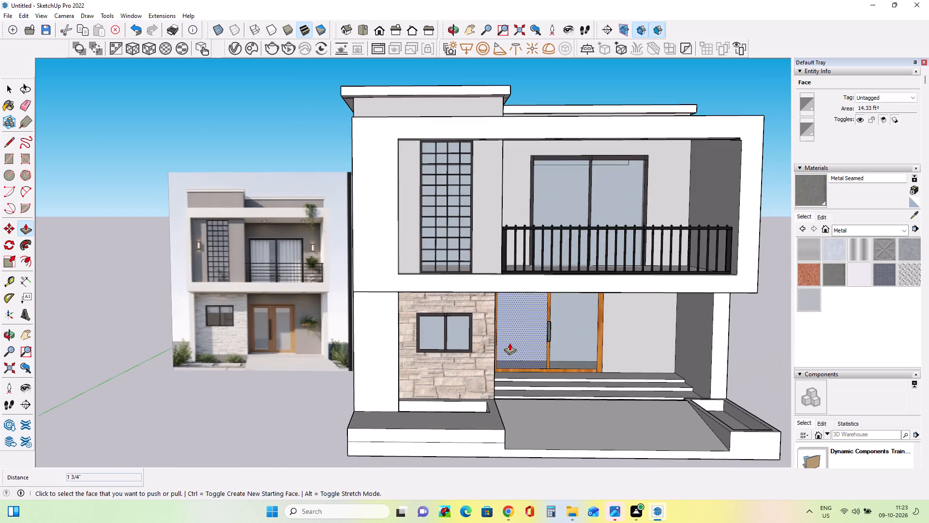
{"action": "scroll", "coordinate": [509, 343], "scroll_direction": "down", "scroll_amount": 7}
{"action": "scroll", "coordinate": [562, 355], "scroll_direction": "up", "scroll_amount": 3}
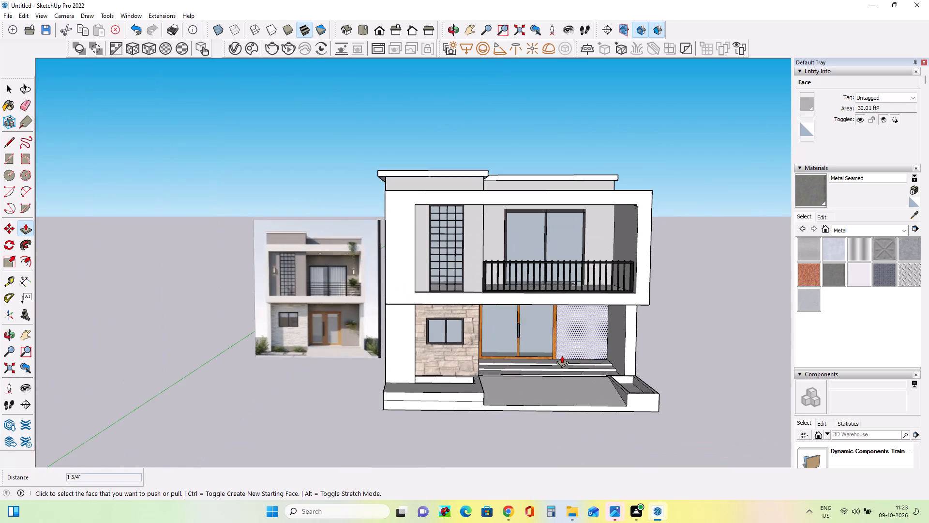
{"action": "middle_click_drag", "start_coordinate": [561, 358], "coordinate": [560, 378]}
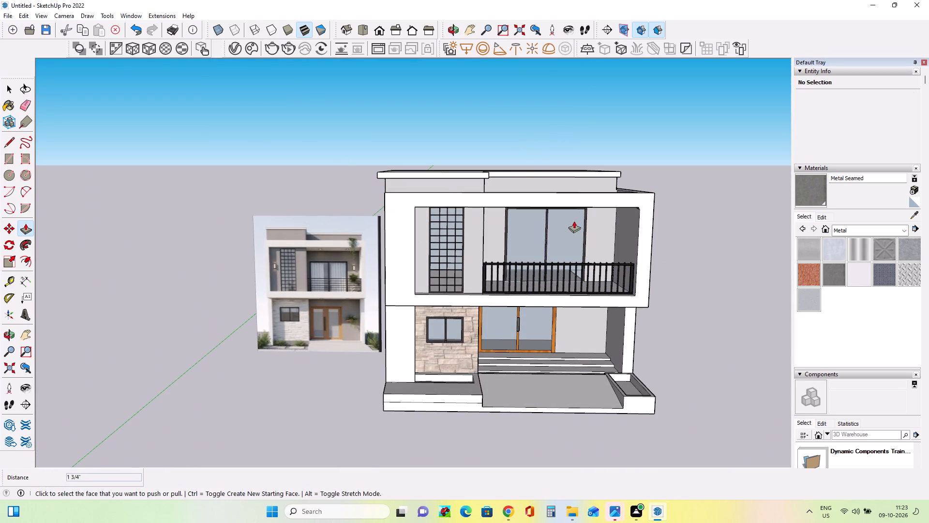
{"action": "middle_click_drag", "start_coordinate": [569, 219], "coordinate": [567, 215]}
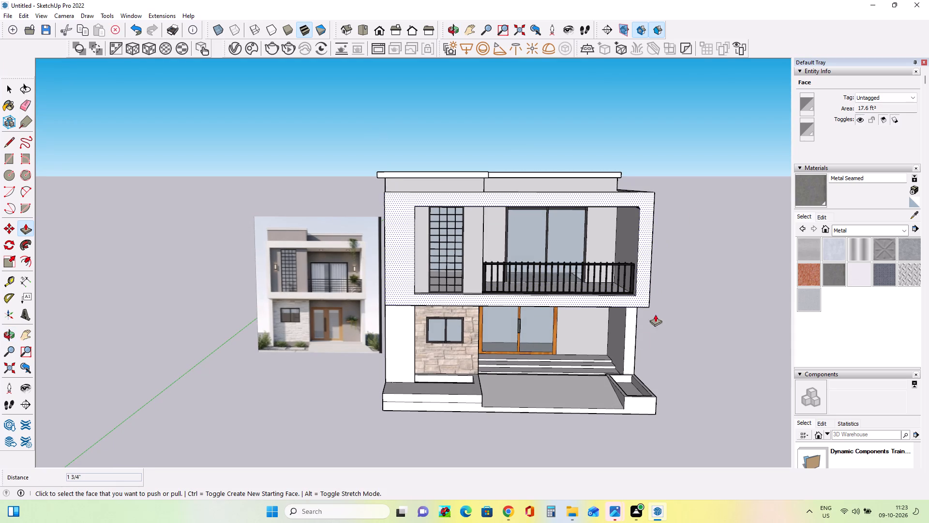
{"action": "middle_click", "coordinate": [641, 392]}
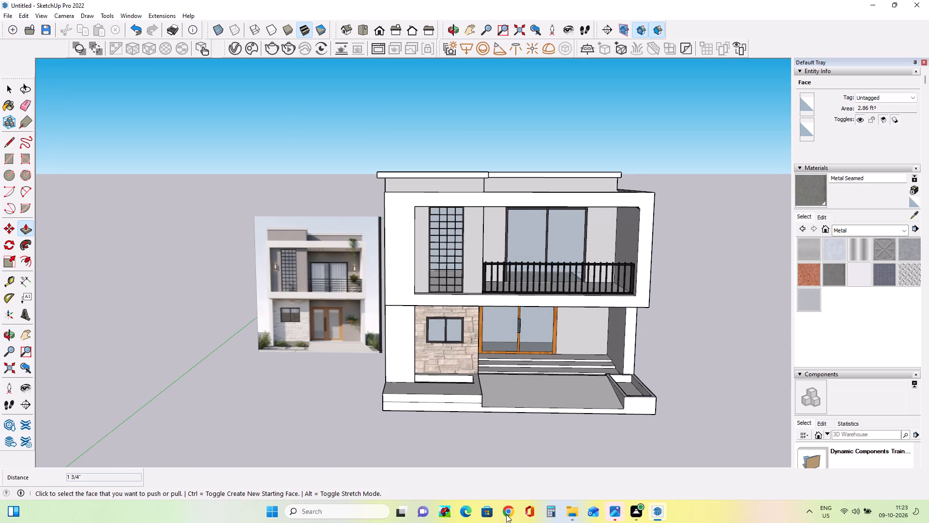
Switch to 3D Warehouse in Chrome and search the models for plants.
{"action": "left_click", "coordinate": [502, 522]}
{"action": "left_click", "coordinate": [405, 84]}
{"action": "left_click", "coordinate": [397, 84]}
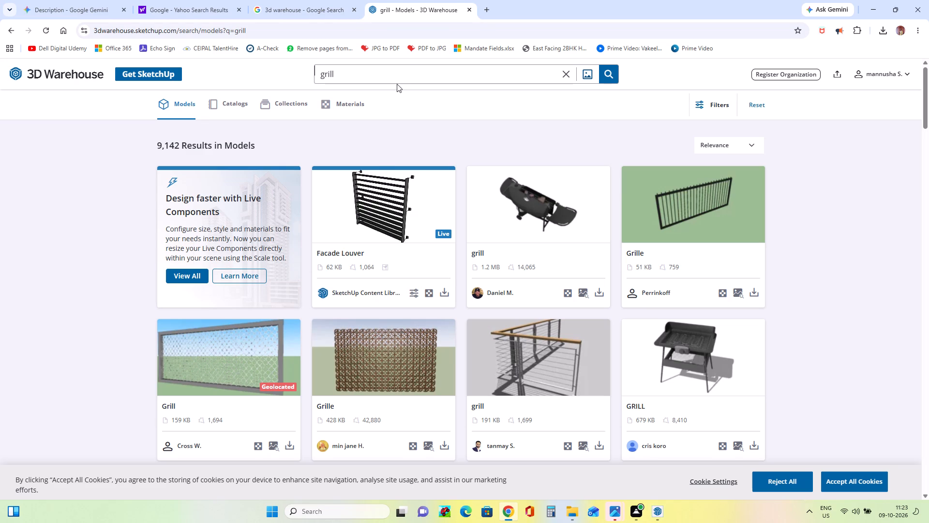
{"action": "left_click", "coordinate": [396, 73]}
{"action": "key", "text": "BackSpace"}
{"action": "key", "text": "BackSpace"}
{"action": "key", "text": "BackSpace"}
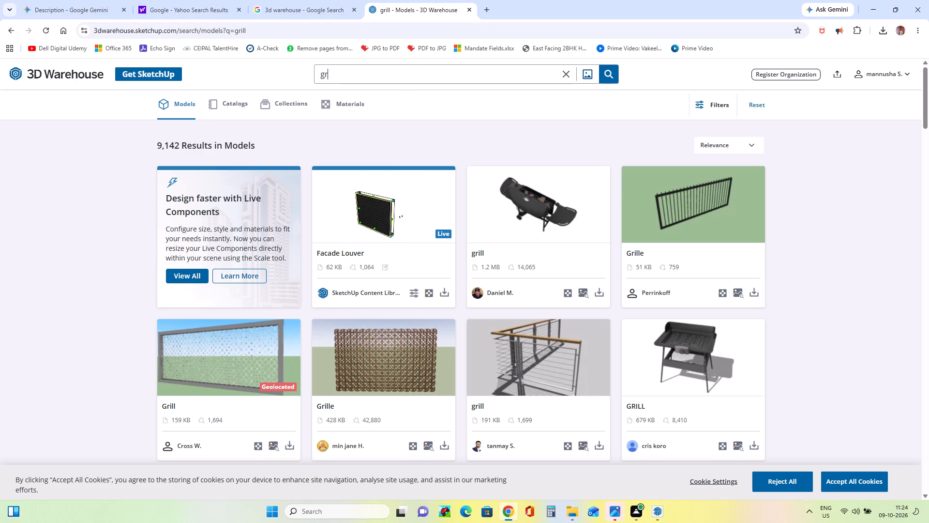
{"action": "key", "text": "BackSpace"}
{"action": "key", "text": "BackSpace"}
{"action": "type", "text": "pla"}
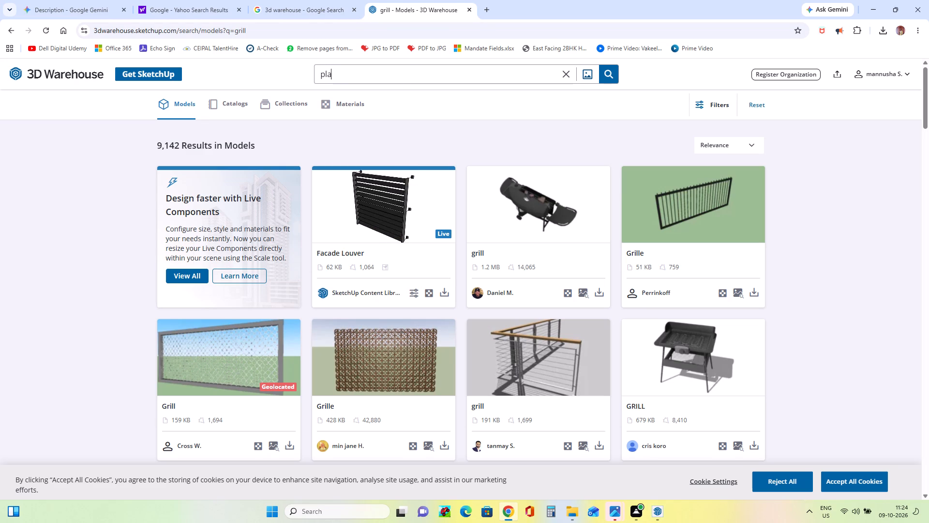
{"action": "type", "text": "nts"}
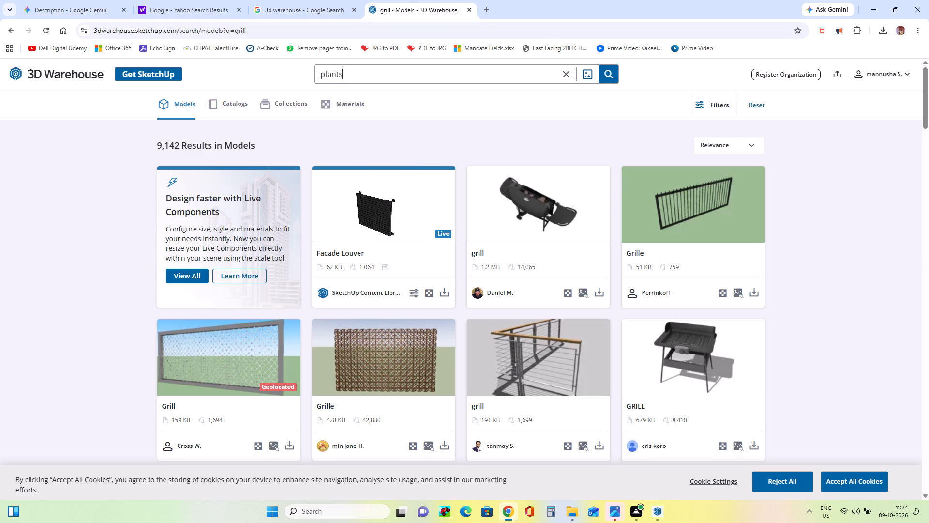
{"action": "key", "text": "Return"}
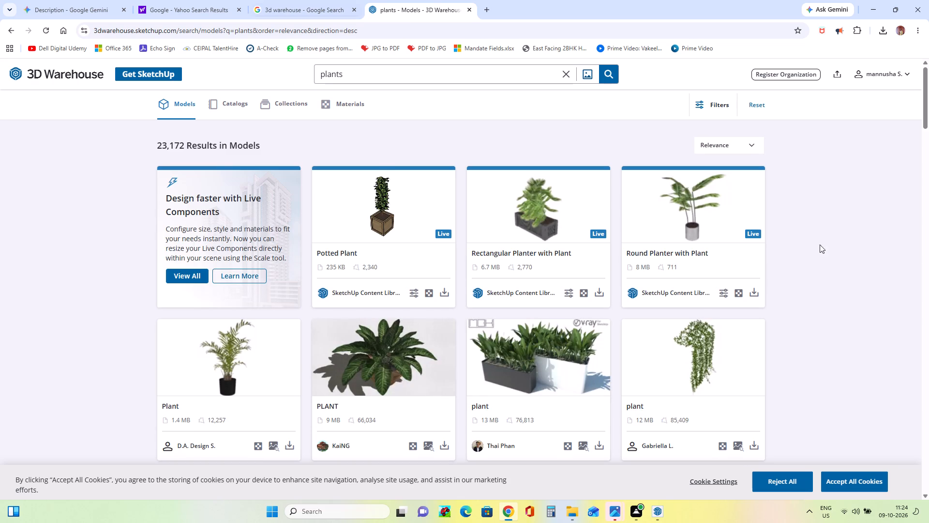
Download the hanging climbing plant model from the search results as a SketchUp file.
{"action": "left_click", "coordinate": [753, 446]}
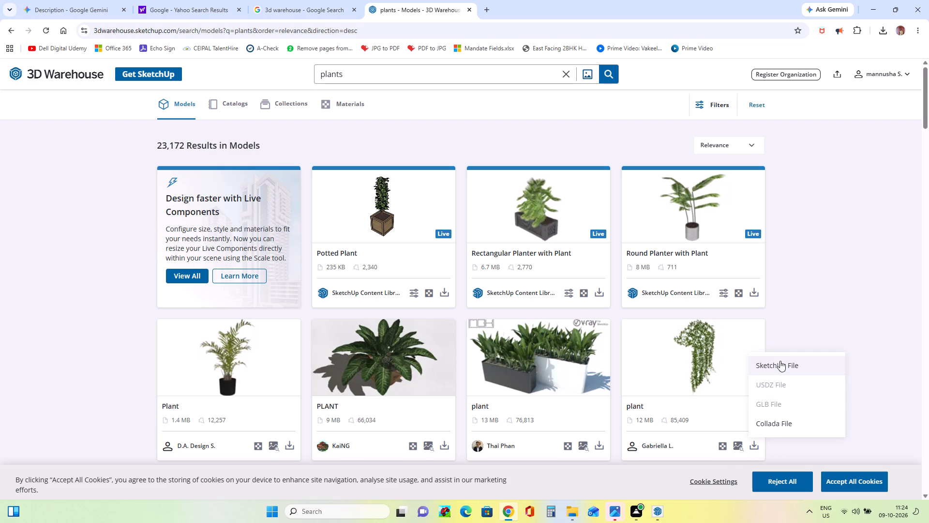
{"action": "left_click", "coordinate": [781, 368]}
Download the 10 MB Plants model with hanging and flowering plants as a SketchUp file.
{"action": "scroll", "coordinate": [649, 323], "scroll_direction": "down", "scroll_amount": 6}
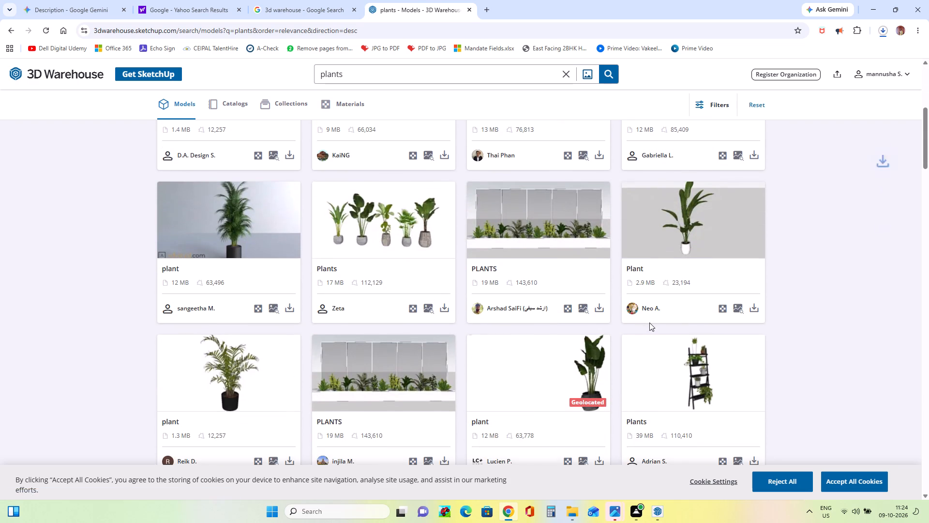
{"action": "scroll", "coordinate": [649, 323], "scroll_direction": "down", "scroll_amount": 5}
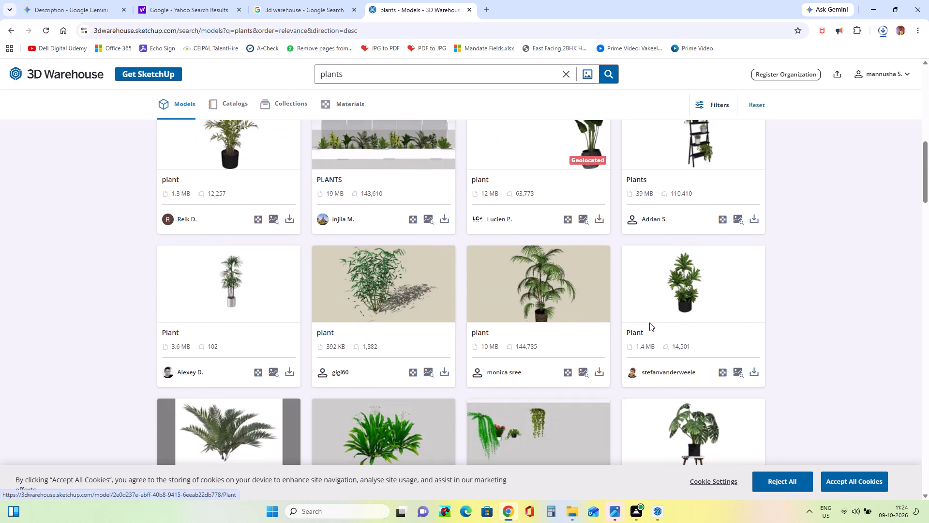
{"action": "scroll", "coordinate": [649, 323], "scroll_direction": "down", "scroll_amount": 3}
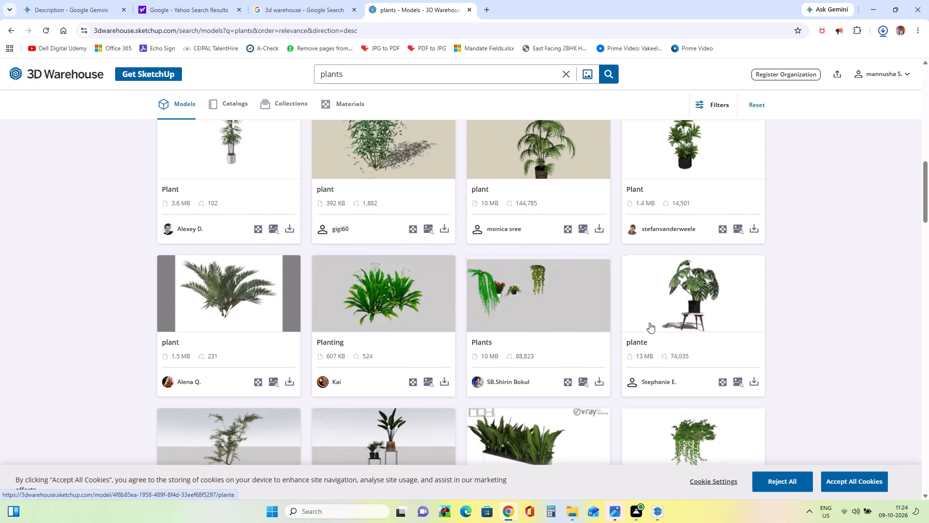
{"action": "left_click", "coordinate": [598, 381]}
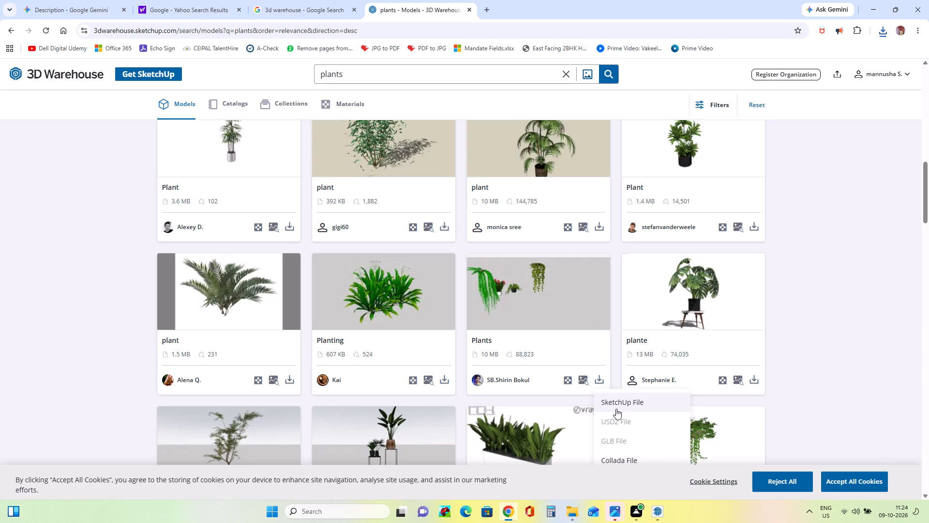
{"action": "left_click", "coordinate": [616, 409]}
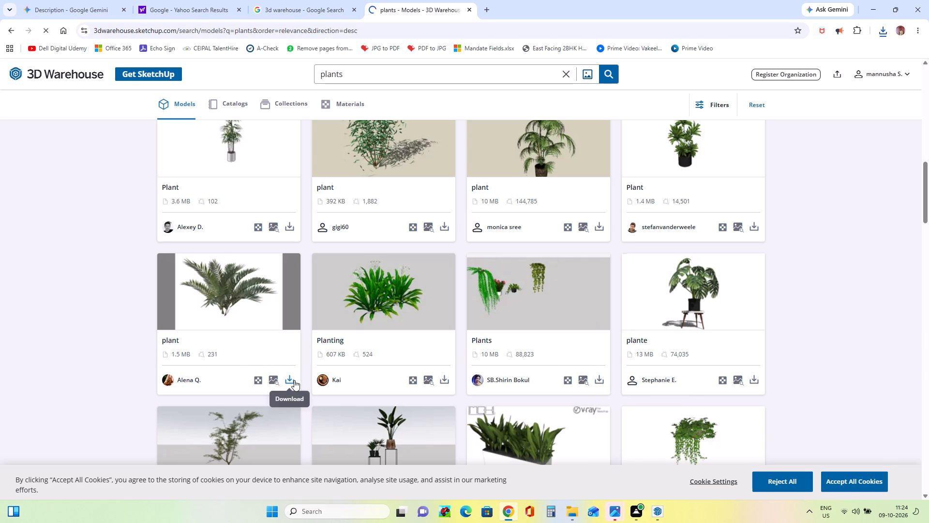
Download the 1.5 MB palm-leaved plant model as a SketchUp file.
{"action": "left_click", "coordinate": [294, 381]}
{"action": "left_click", "coordinate": [299, 401]}
Switch to SketchUp, import the downloaded Component_67 plant model and place it on the ground beside the house.
{"action": "left_click", "coordinate": [866, 9]}
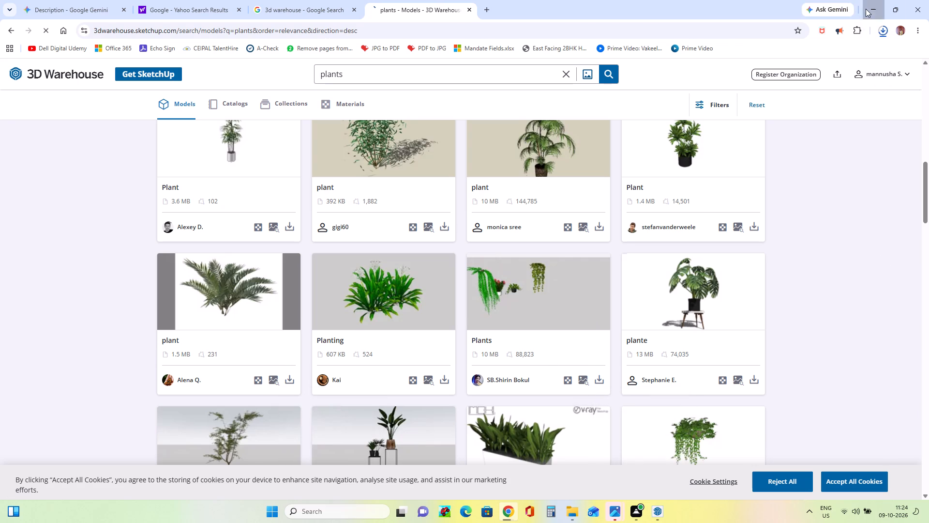
{"action": "left_click", "coordinate": [4, 16]}
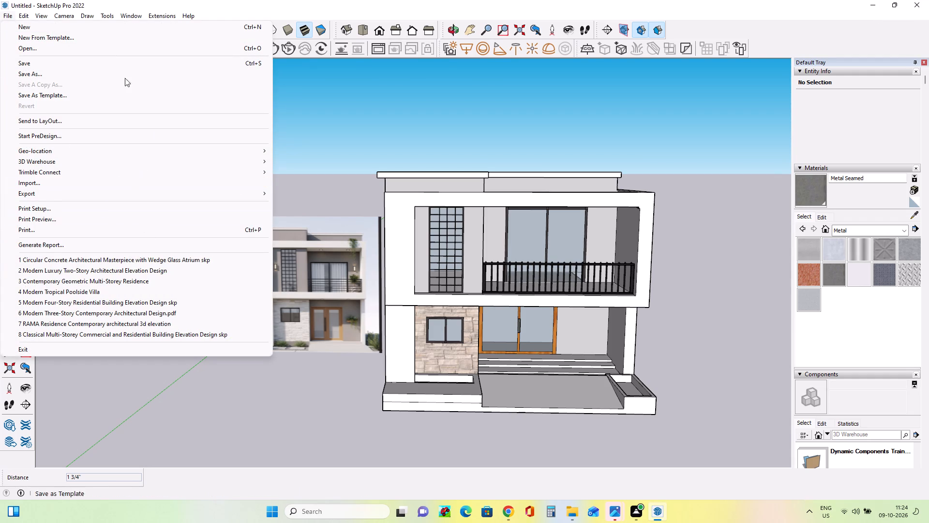
{"action": "left_click", "coordinate": [75, 186]}
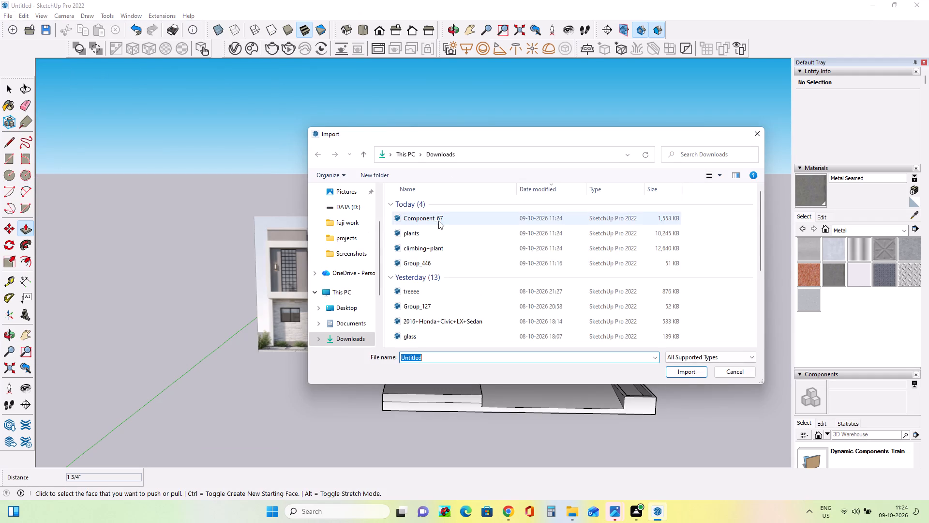
{"action": "left_click", "coordinate": [429, 218]}
{"action": "left_click", "coordinate": [683, 375]}
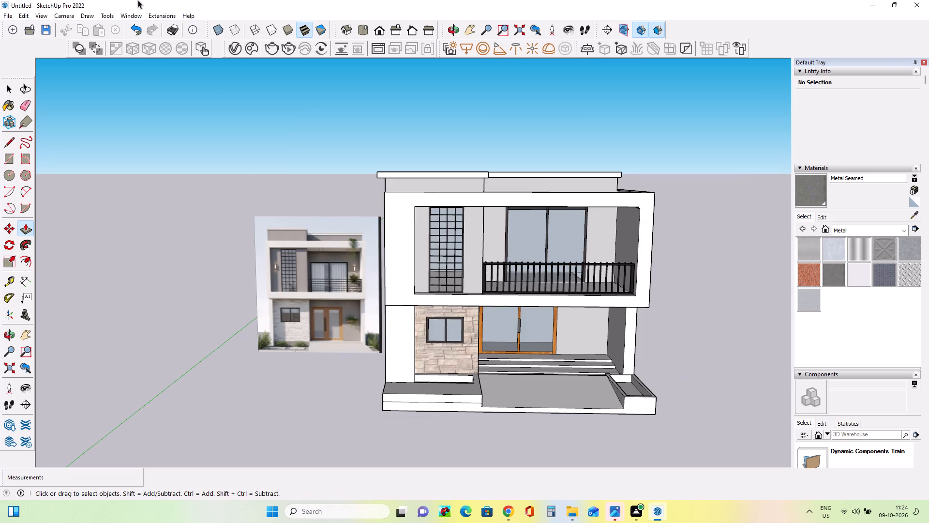
{"action": "left_click", "coordinate": [527, 282]}
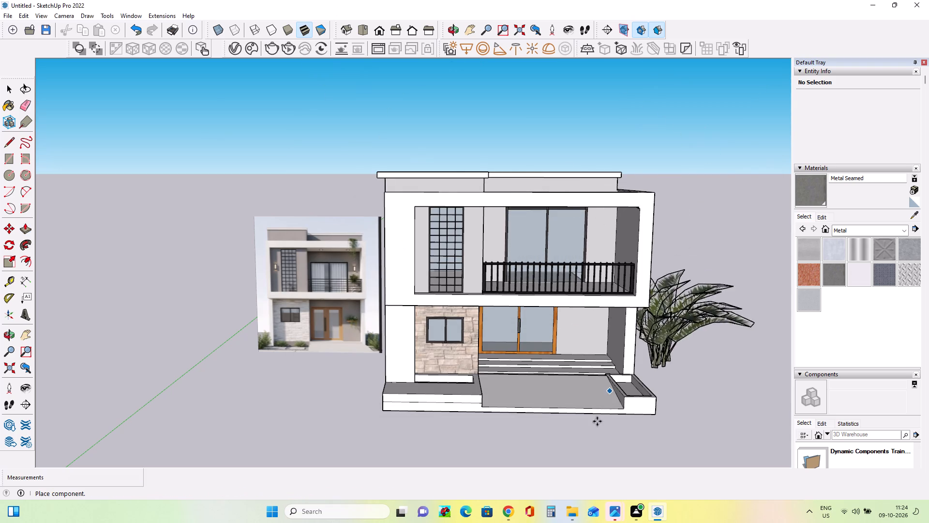
{"action": "scroll", "coordinate": [631, 372], "scroll_direction": "down", "scroll_amount": 4}
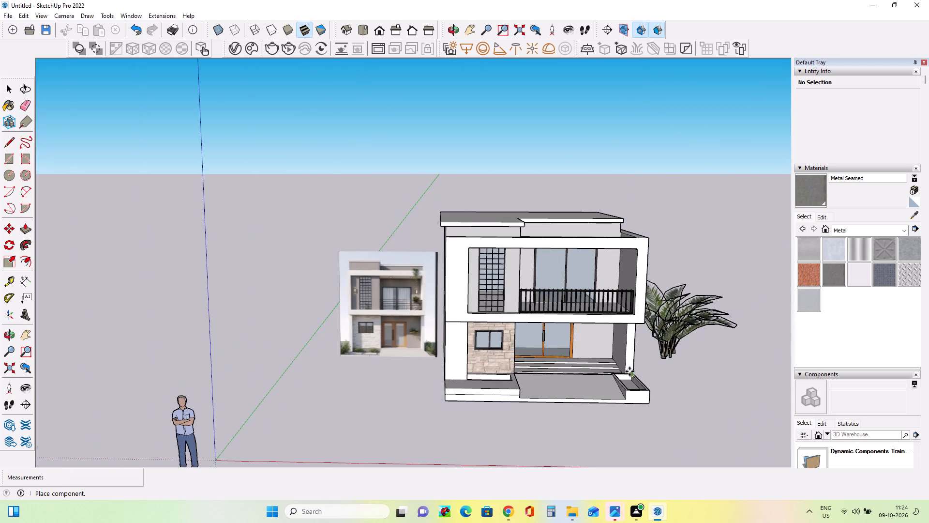
{"action": "scroll", "coordinate": [629, 371], "scroll_direction": "down", "scroll_amount": 2}
{"action": "left_click", "coordinate": [674, 367]}
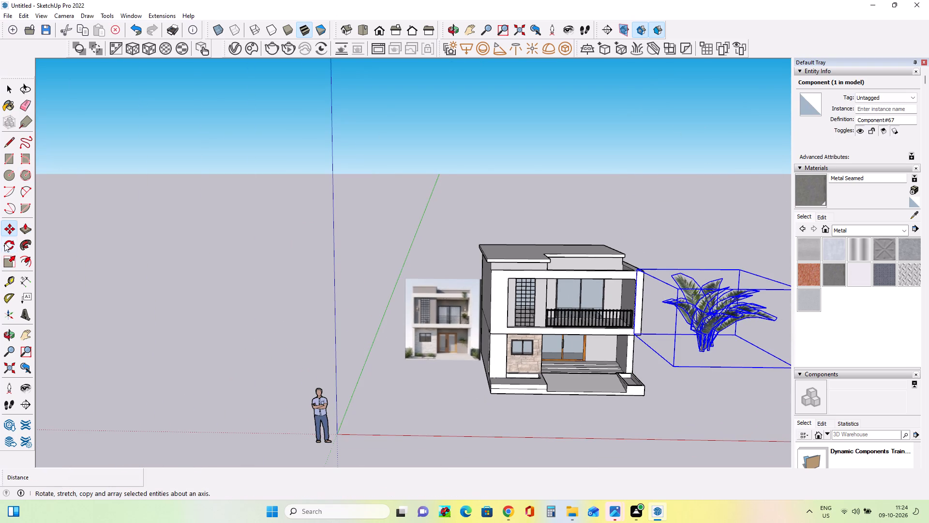
Scale the imported palm-leaved plant down uniformly by a factor of about 0.18 and again by about 0.79.
{"action": "left_click", "coordinate": [5, 261]}
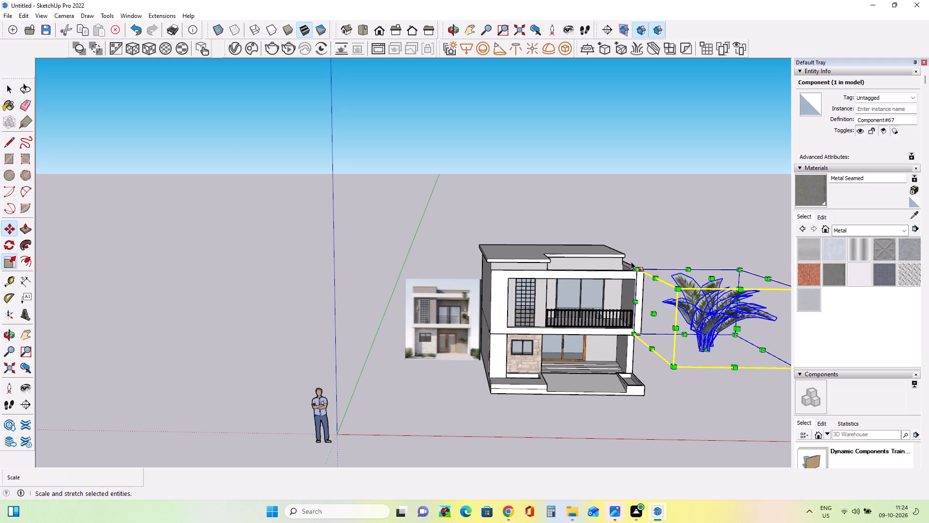
{"action": "left_click", "coordinate": [635, 266]}
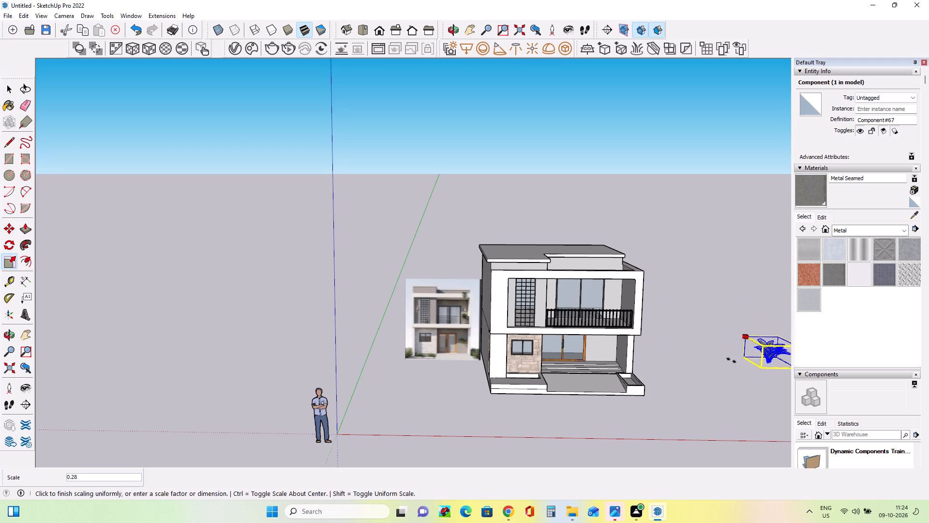
{"action": "left_click", "coordinate": [745, 370]}
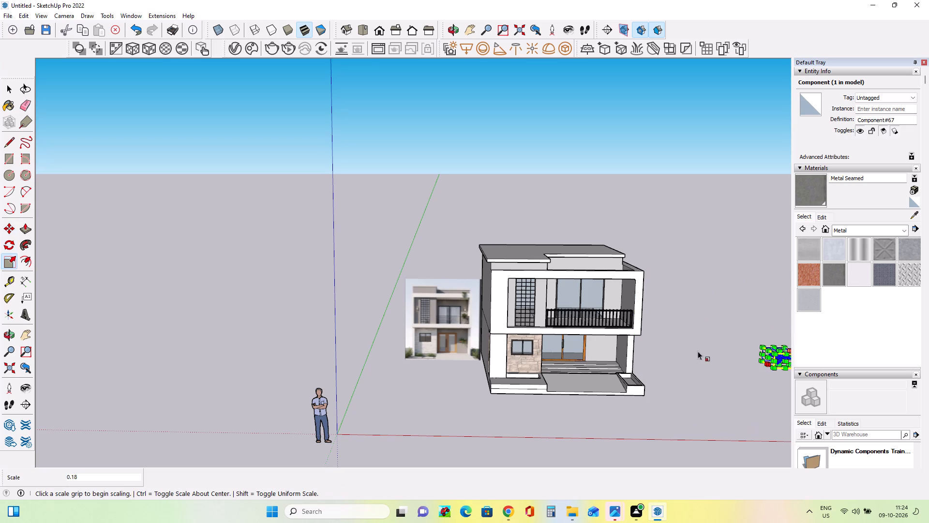
{"action": "scroll", "coordinate": [600, 318], "scroll_direction": "up", "scroll_amount": 3}
{"action": "scroll", "coordinate": [606, 319], "scroll_direction": "down", "scroll_amount": 8}
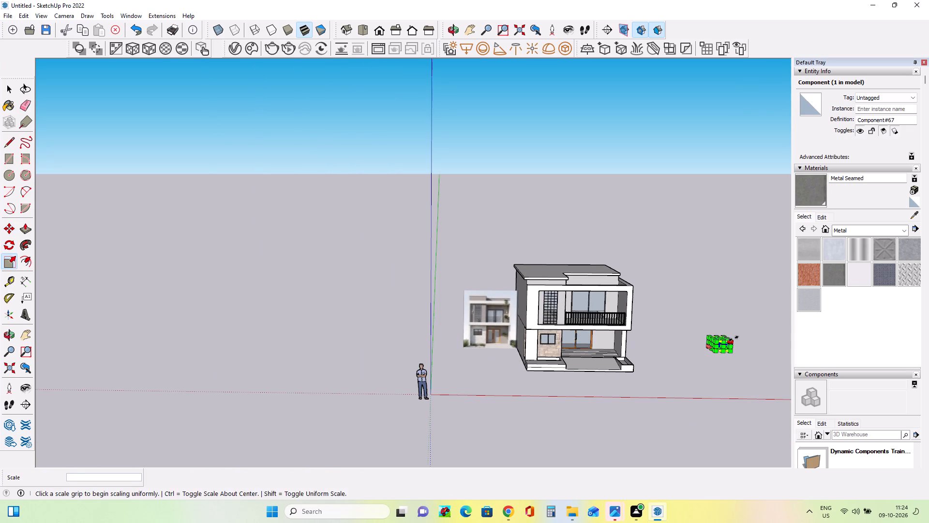
{"action": "left_click", "coordinate": [734, 338]}
{"action": "left_click", "coordinate": [725, 339]}
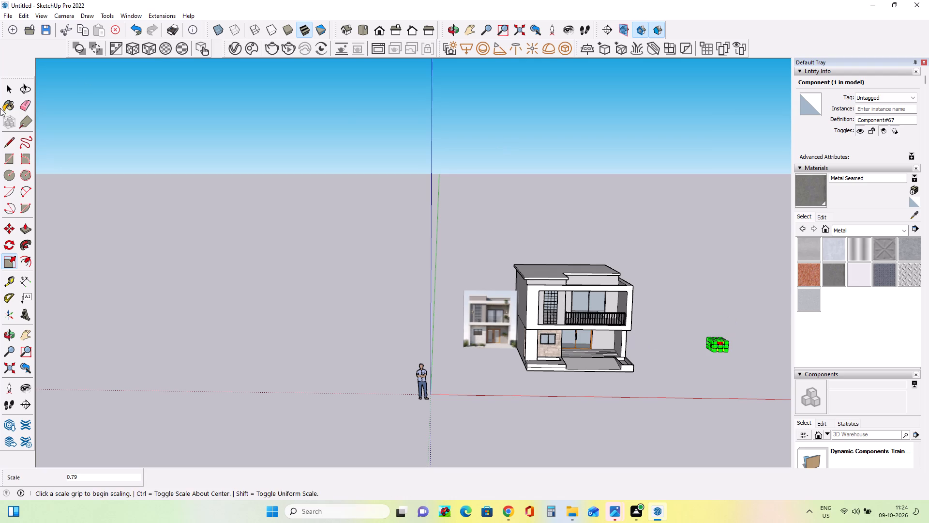
Move the scaled plant from beside the house to the raised planter at the side of the entrance steps.
{"action": "left_click", "coordinate": [6, 224]}
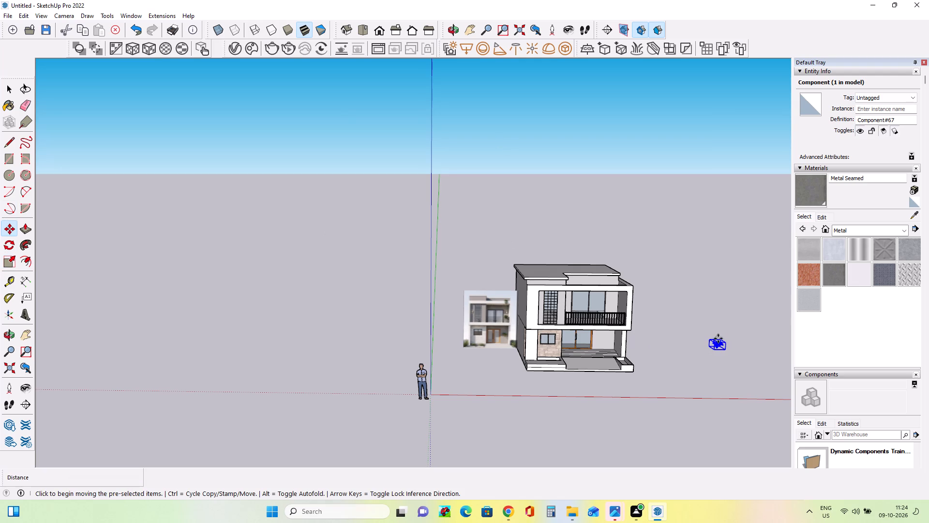
{"action": "left_click", "coordinate": [718, 349]}
{"action": "scroll", "coordinate": [625, 361], "scroll_direction": "up", "scroll_amount": 6}
{"action": "scroll", "coordinate": [625, 361], "scroll_direction": "down", "scroll_amount": 1}
{"action": "scroll", "coordinate": [625, 361], "scroll_direction": "up", "scroll_amount": 2}
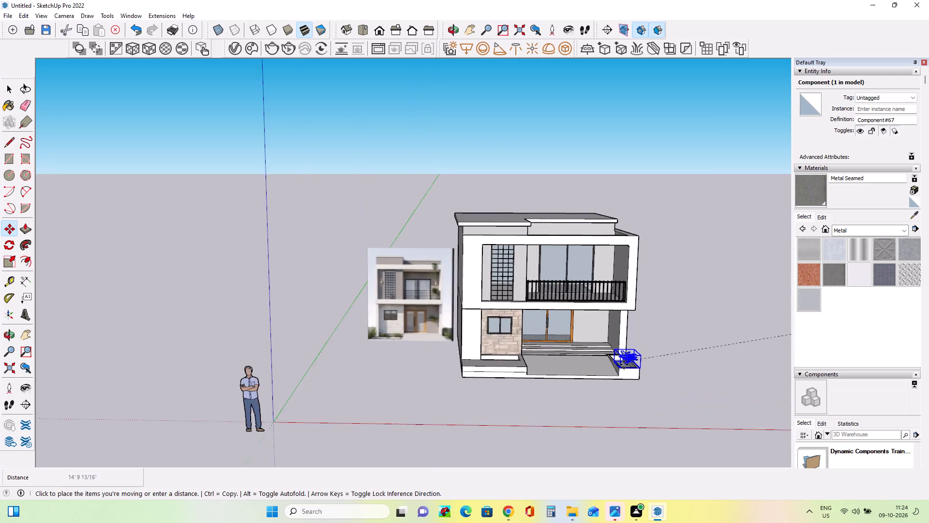
{"action": "scroll", "coordinate": [624, 365], "scroll_direction": "up", "scroll_amount": 2}
{"action": "scroll", "coordinate": [623, 366], "scroll_direction": "down", "scroll_amount": 1}
{"action": "scroll", "coordinate": [623, 366], "scroll_direction": "up", "scroll_amount": 6}
{"action": "middle_click_drag", "start_coordinate": [623, 366], "coordinate": [616, 422]}
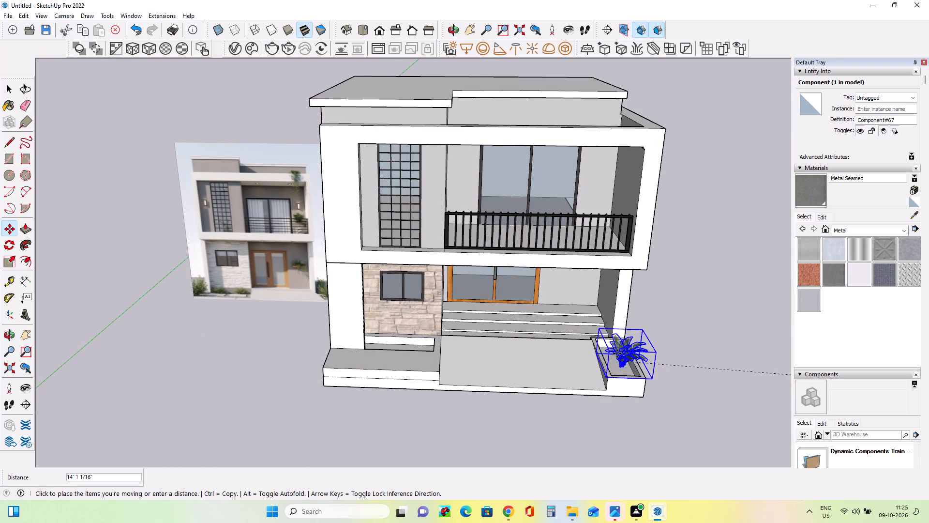
{"action": "left_click", "coordinate": [609, 347]}
{"action": "middle_click_drag", "start_coordinate": [627, 369], "coordinate": [676, 344]}
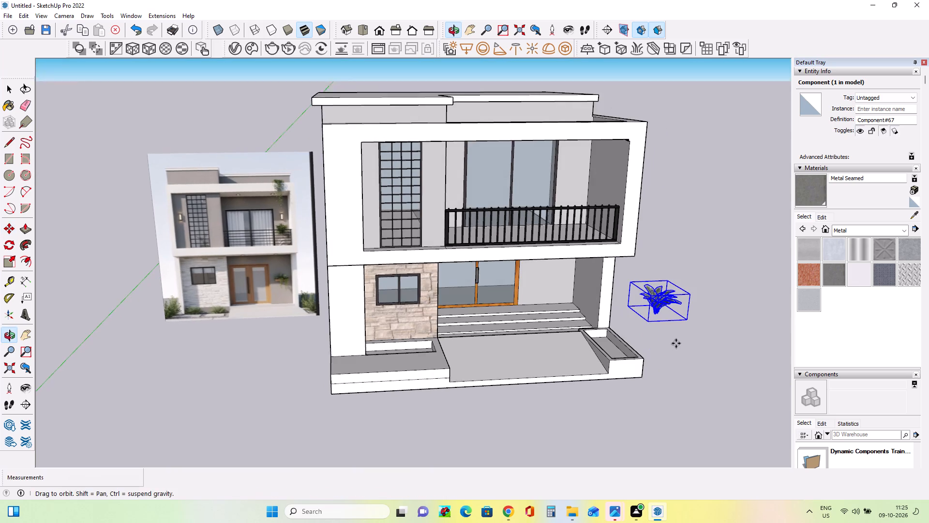
{"action": "left_click", "coordinate": [647, 314]}
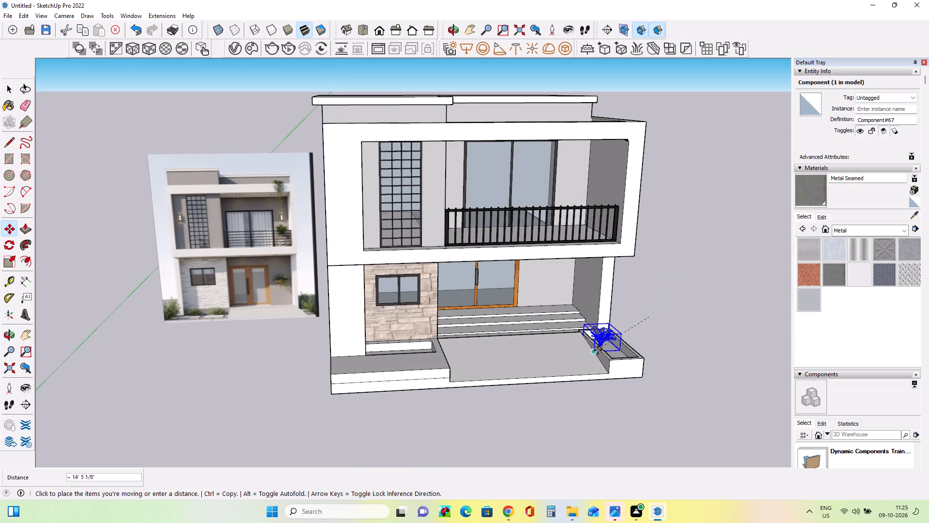
{"action": "left_click", "coordinate": [598, 353]}
Position the plant at the rear end of the entrance planter and lower it into the planter.
{"action": "scroll", "coordinate": [622, 350], "scroll_direction": "up", "scroll_amount": 7}
{"action": "middle_click_drag", "start_coordinate": [621, 350], "coordinate": [621, 370]}
{"action": "left_click", "coordinate": [590, 331]}
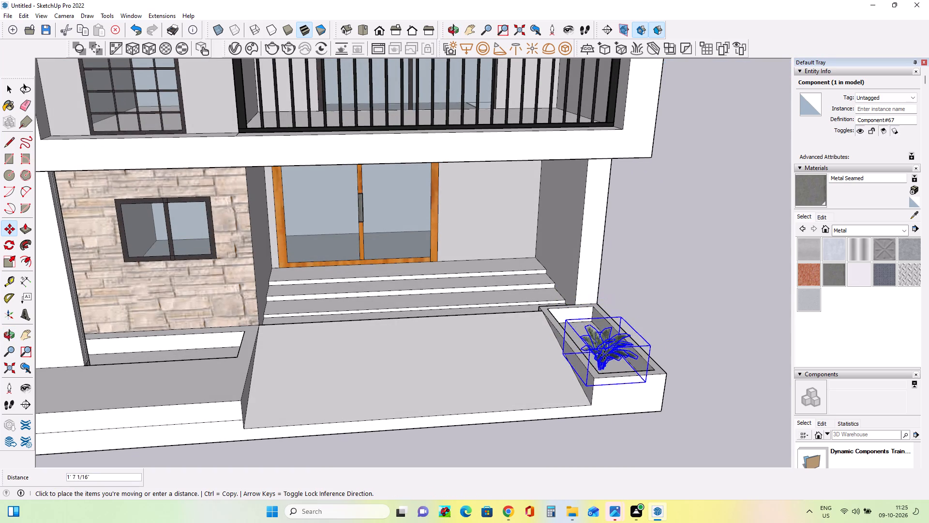
{"action": "left_click", "coordinate": [579, 319]}
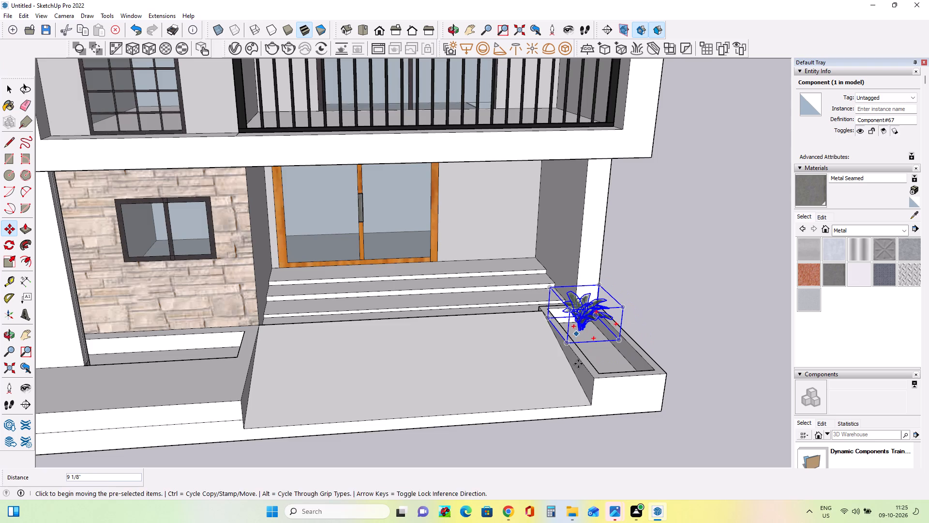
{"action": "middle_click_drag", "start_coordinate": [581, 362], "coordinate": [653, 257]}
{"action": "left_click", "coordinate": [573, 303]}
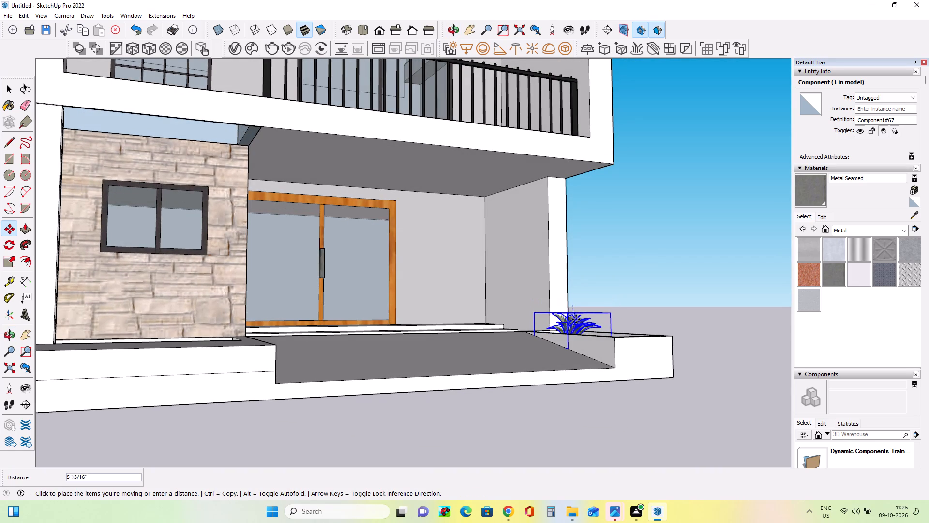
{"action": "left_click", "coordinate": [577, 318]}
Copy the plant twice along the entrance planter, adjusting the first copy's height, for a row of three plants.
{"action": "middle_click_drag", "start_coordinate": [631, 340], "coordinate": [470, 425]}
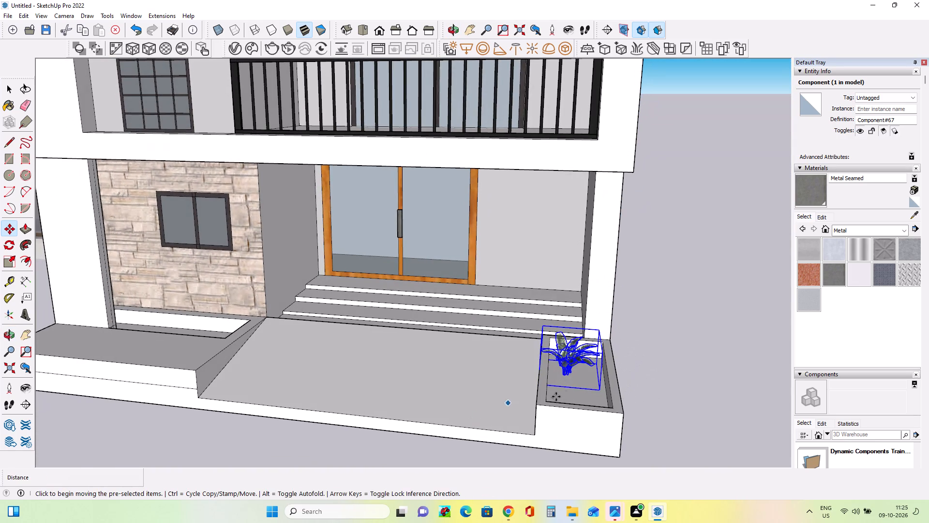
{"action": "middle_click_drag", "start_coordinate": [576, 395], "coordinate": [634, 389]}
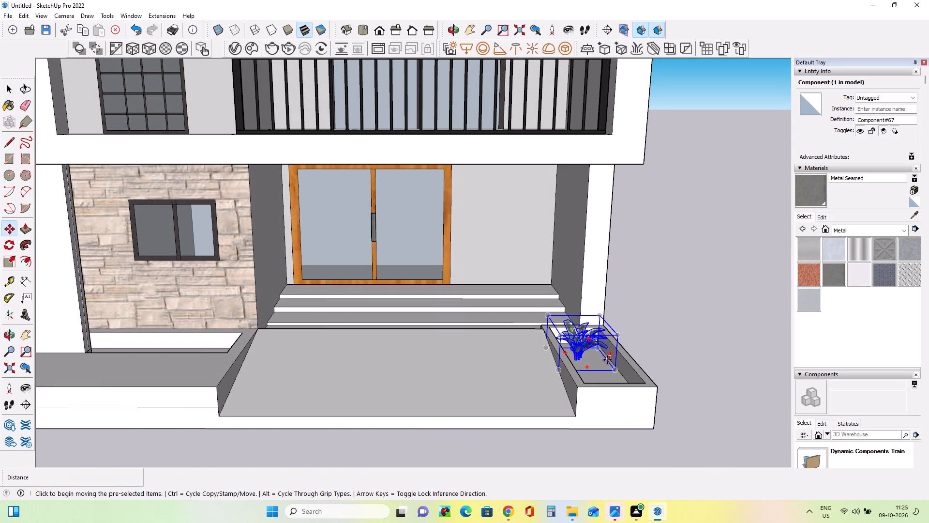
{"action": "left_click", "coordinate": [611, 369], "text": "ctrl"}
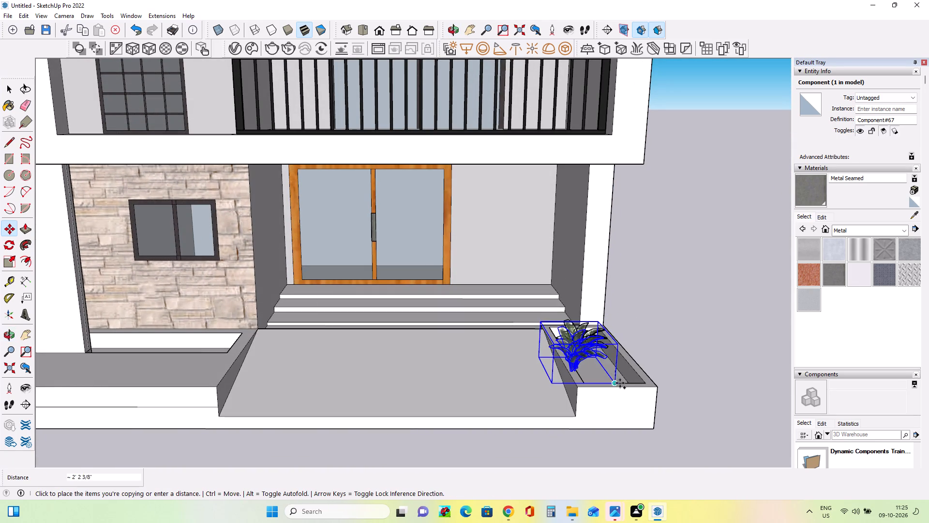
{"action": "left_click", "coordinate": [638, 389]}
{"action": "middle_click_drag", "start_coordinate": [573, 385], "coordinate": [678, 414]}
{"action": "left_click", "coordinate": [600, 308]}
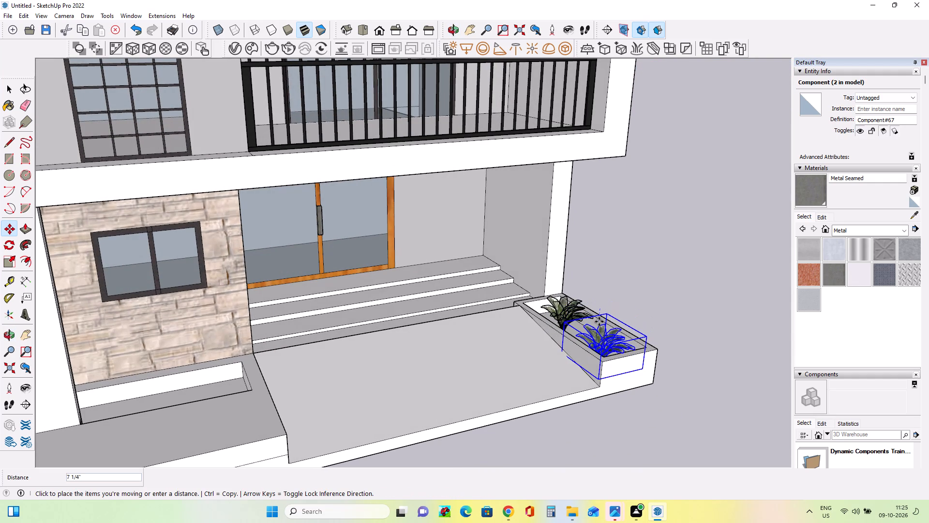
{"action": "left_click", "coordinate": [599, 322]}
{"action": "left_click", "coordinate": [606, 351]}
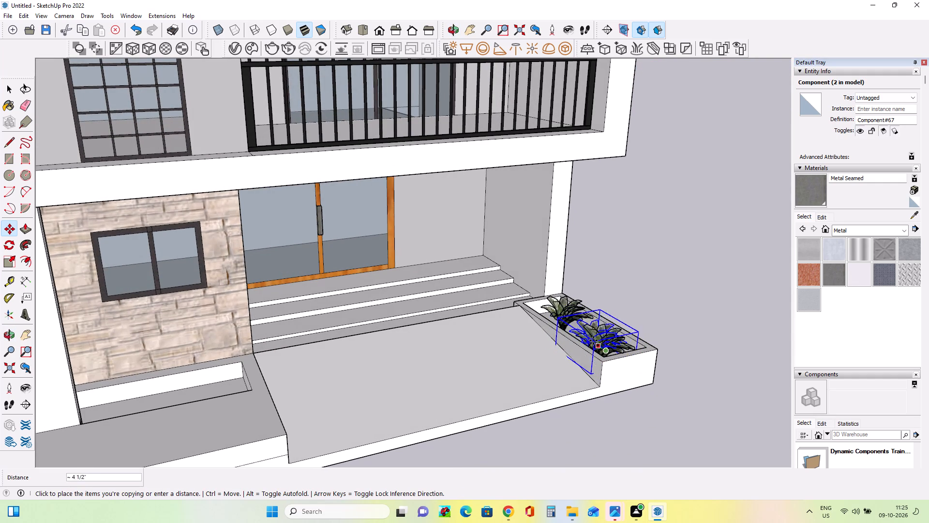
{"action": "left_click", "coordinate": [591, 336]}
Copy the plant into the planter below the stone-clad wall, placing two copies side by side.
{"action": "left_click", "coordinate": [588, 338]}
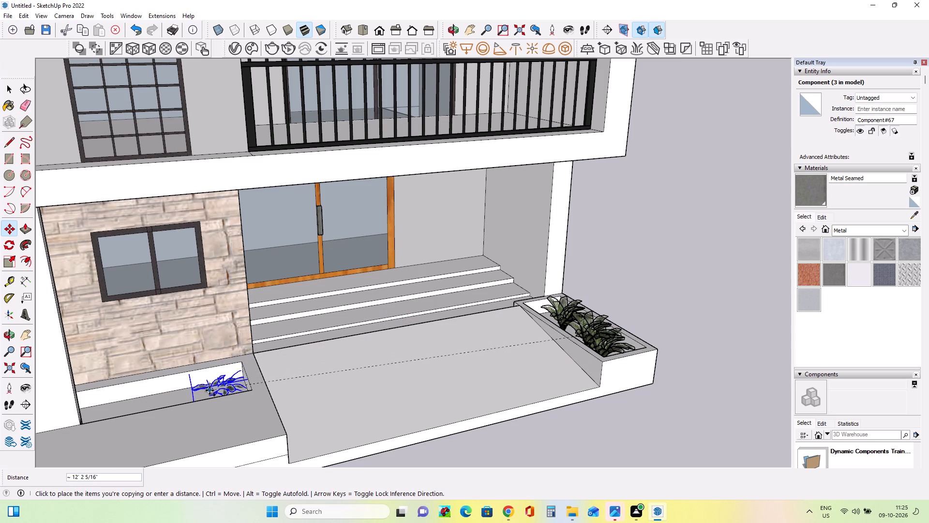
{"action": "left_click", "coordinate": [210, 390]}
{"action": "left_click", "coordinate": [220, 380]}
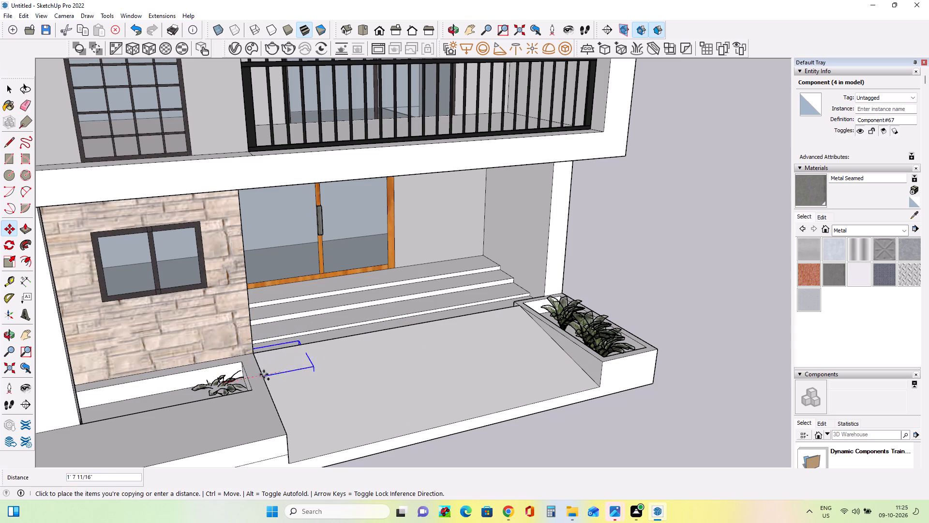
{"action": "left_click", "coordinate": [177, 396]}
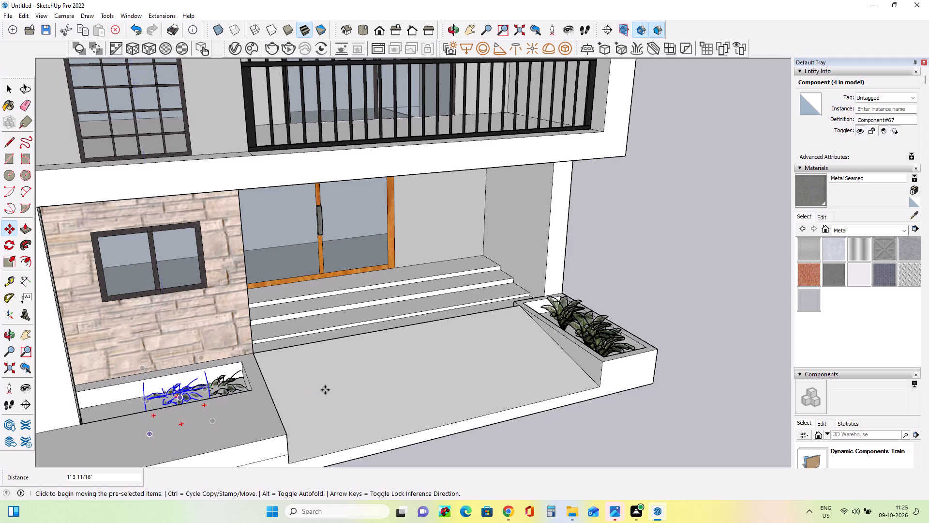
Reposition the newest plant copy toward the outer end of the stone wall's planter and adjust its height.
{"action": "middle_click_drag", "start_coordinate": [370, 377], "coordinate": [234, 413]}
{"action": "left_click", "coordinate": [246, 326]}
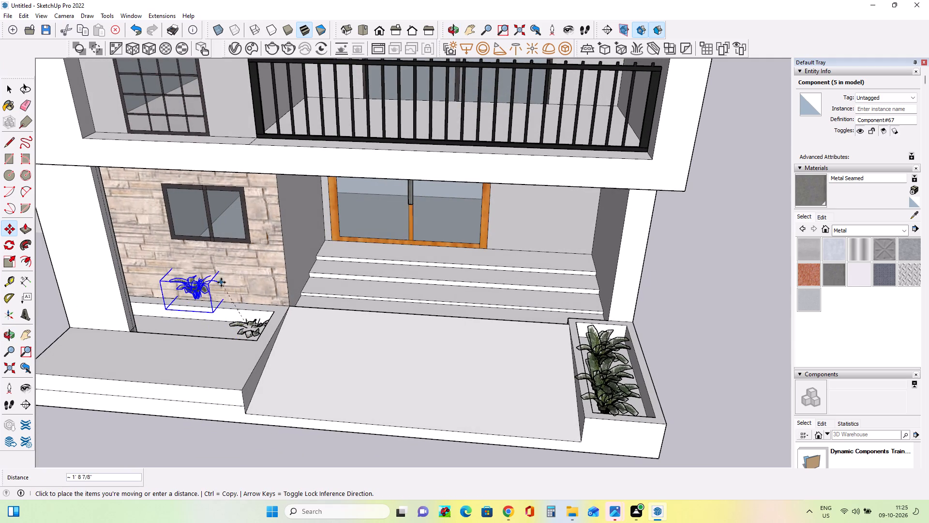
{"action": "left_click", "coordinate": [222, 280]}
{"action": "left_click", "coordinate": [204, 299]}
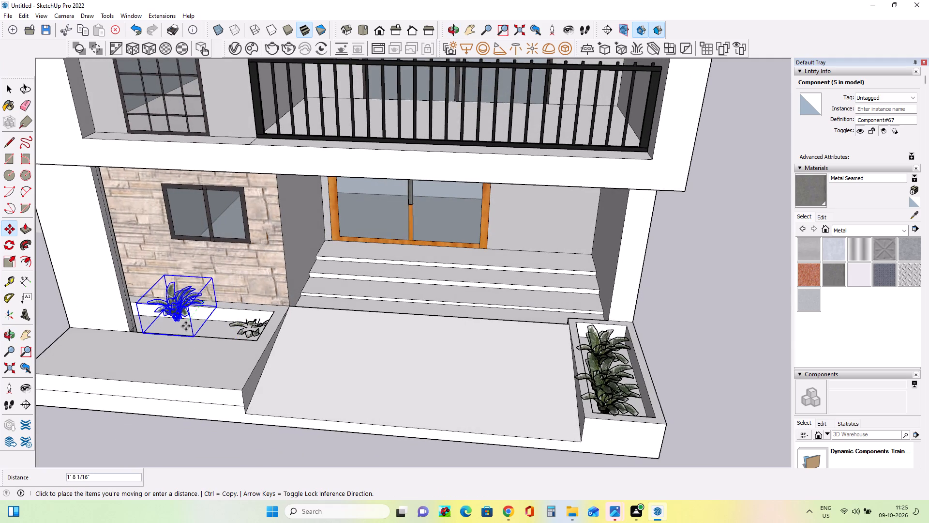
{"action": "left_click", "coordinate": [184, 337]}
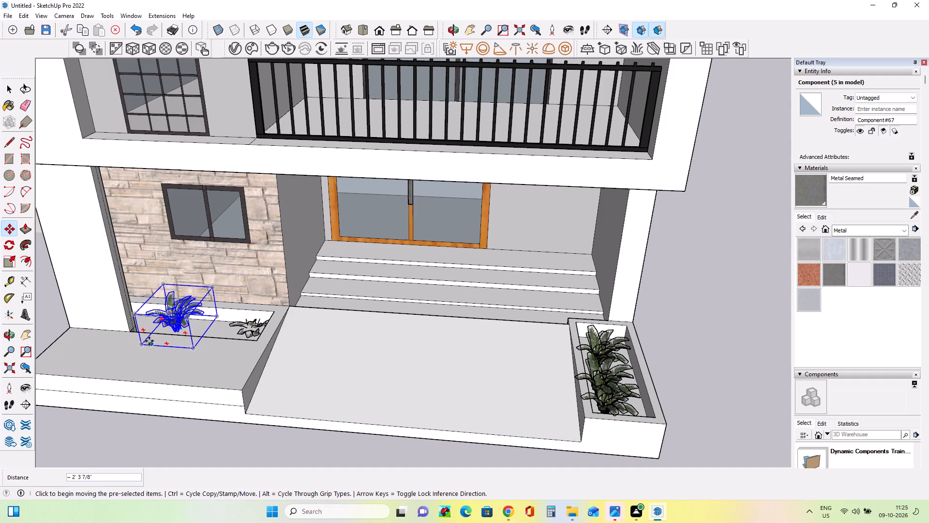
{"action": "middle_click_drag", "start_coordinate": [153, 336], "coordinate": [273, 262]}
{"action": "left_click", "coordinate": [187, 330]}
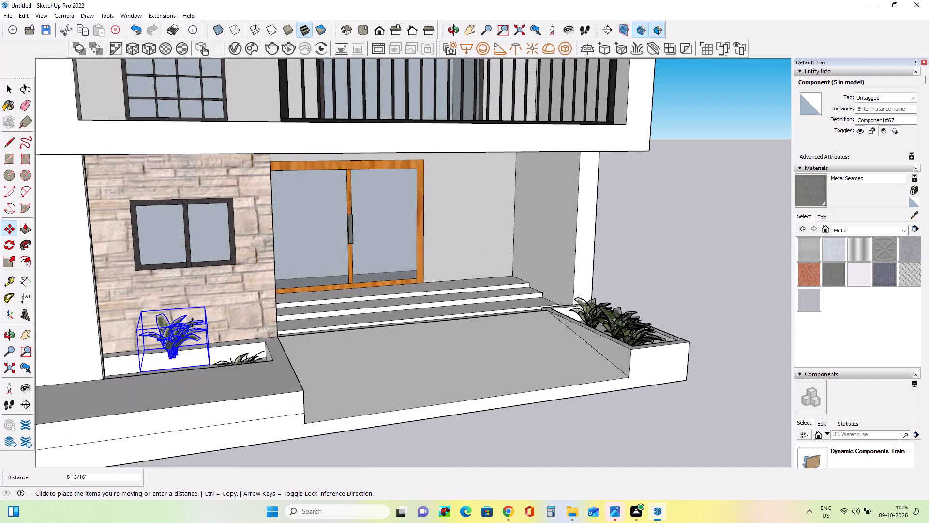
{"action": "left_click", "coordinate": [193, 322]}
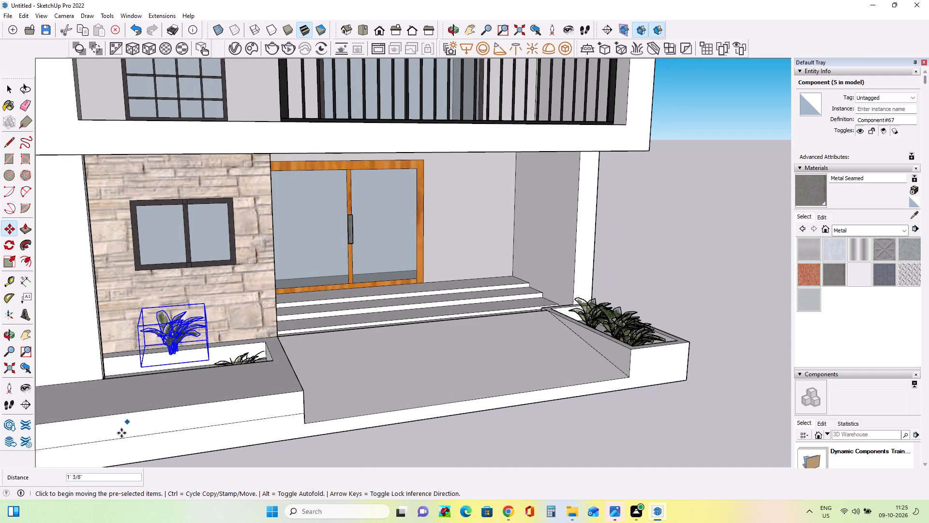
Move the outer plant into place at the outer end of the stone wall's planter and lower it to soil level.
{"action": "left_click", "coordinate": [159, 335]}
{"action": "key", "text": "Down"}
{"action": "left_click_drag", "start_coordinate": [160, 345], "coordinate": [161, 347]}
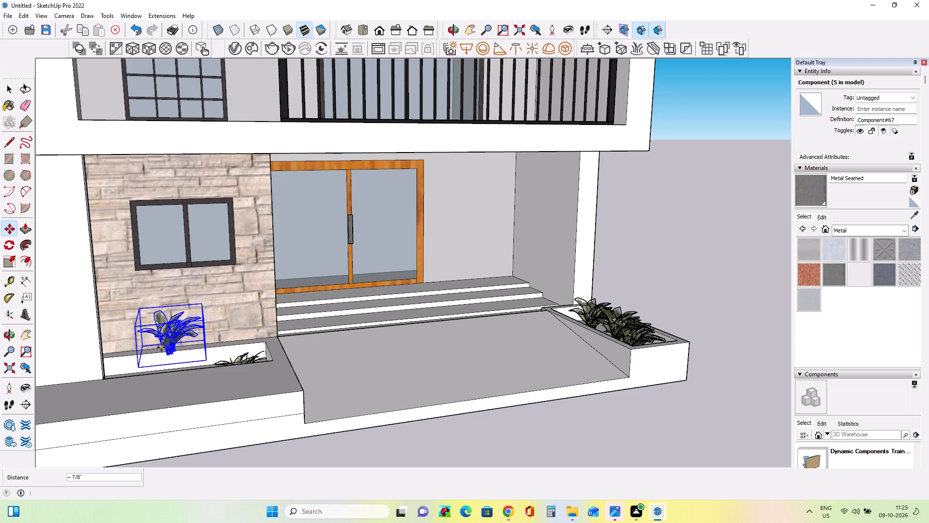
{"action": "left_click_drag", "start_coordinate": [161, 347], "coordinate": [162, 351]}
{"action": "left_click", "coordinate": [162, 355]}
{"action": "left_click_drag", "start_coordinate": [170, 351], "coordinate": [158, 365]}
{"action": "left_click_drag", "start_coordinate": [177, 342], "coordinate": [170, 351]}
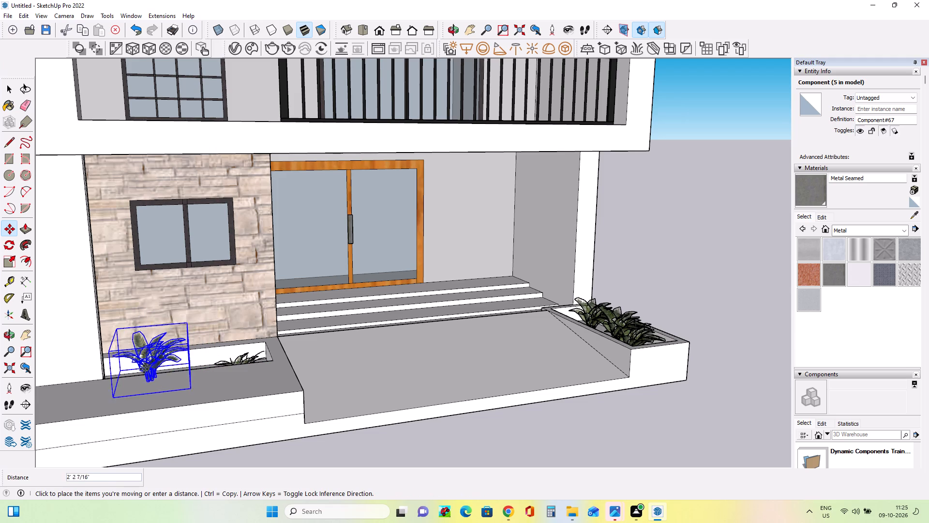
{"action": "left_click", "coordinate": [133, 349]}
{"action": "middle_click_drag", "start_coordinate": [204, 365], "coordinate": [169, 418]}
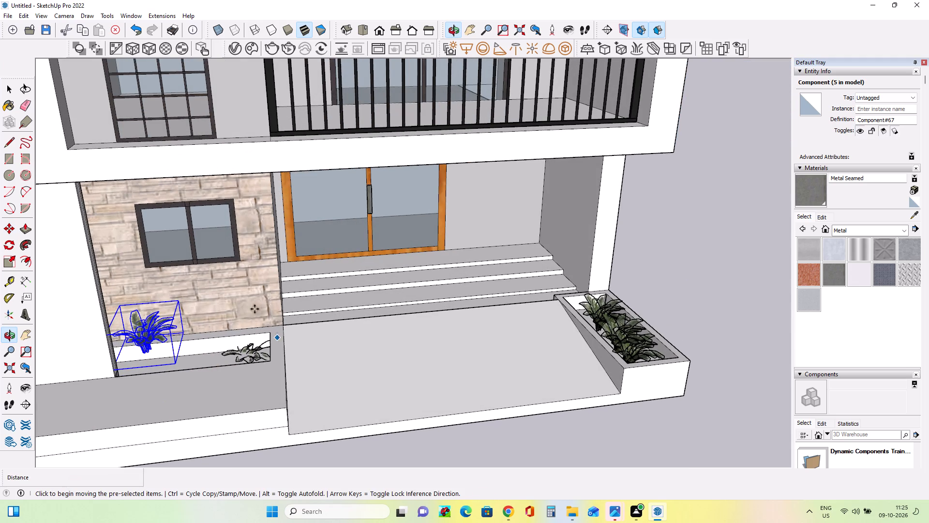
{"action": "left_click", "coordinate": [174, 336]}
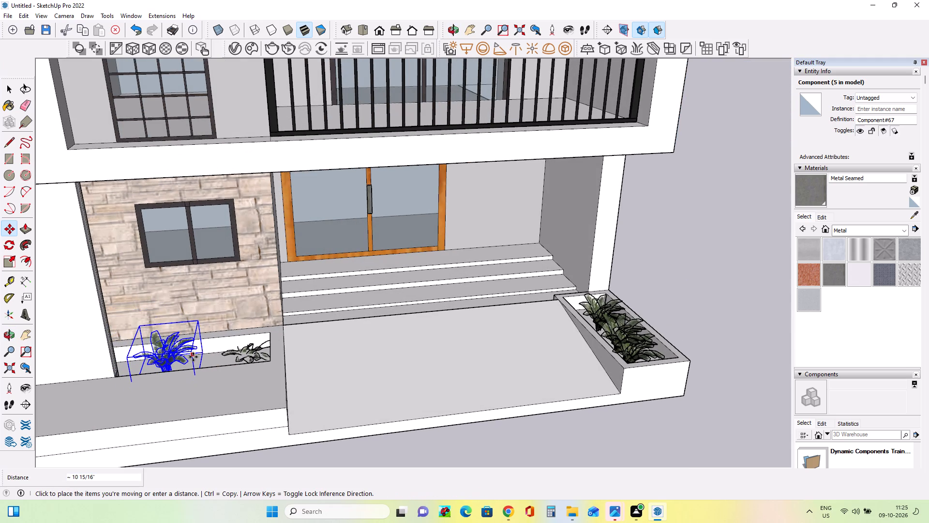
{"action": "left_click", "coordinate": [193, 357]}
Raise the sunken plant in the stone wall's planter and move it close beside the outer plant.
{"action": "scroll", "coordinate": [253, 360], "scroll_direction": "up", "scroll_amount": 3}
{"action": "middle_click_drag", "start_coordinate": [253, 359], "coordinate": [281, 348]}
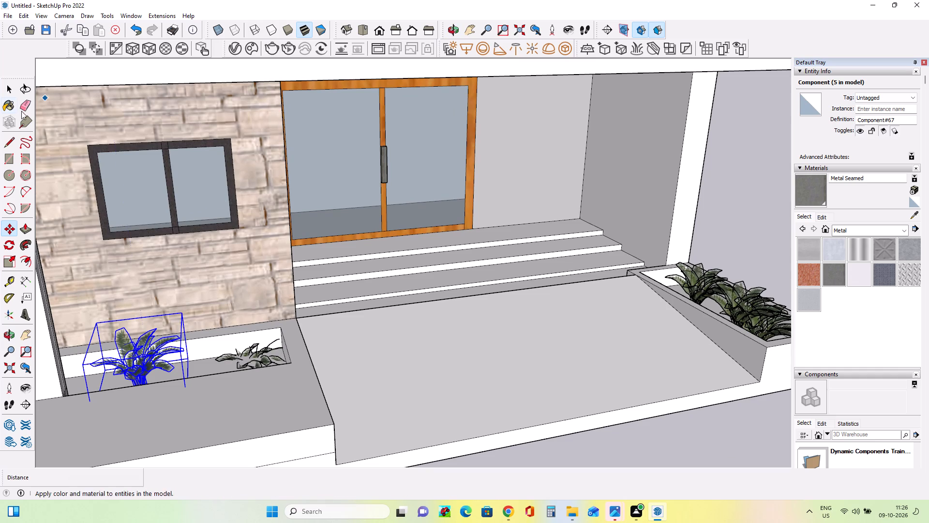
{"action": "left_click", "coordinate": [12, 88]}
{"action": "left_click", "coordinate": [265, 351]}
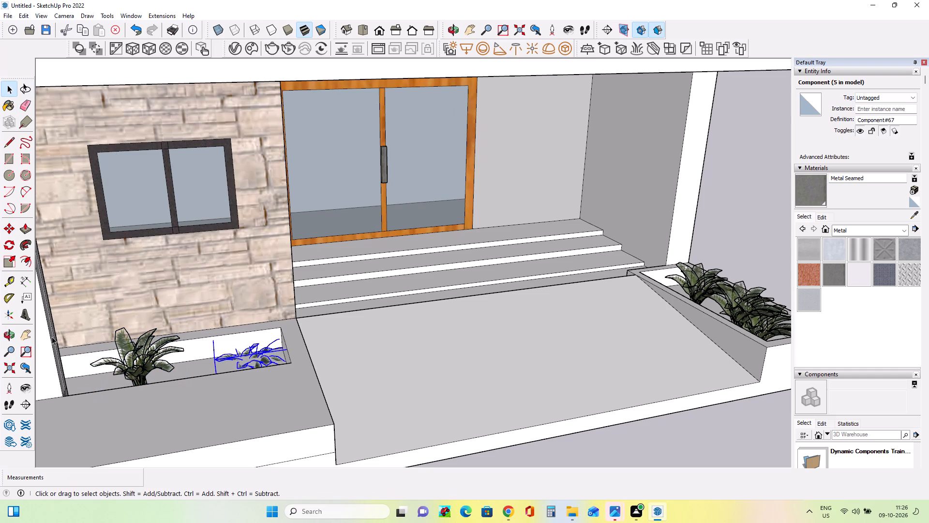
{"action": "left_click", "coordinate": [8, 227]}
{"action": "left_click", "coordinate": [237, 364]}
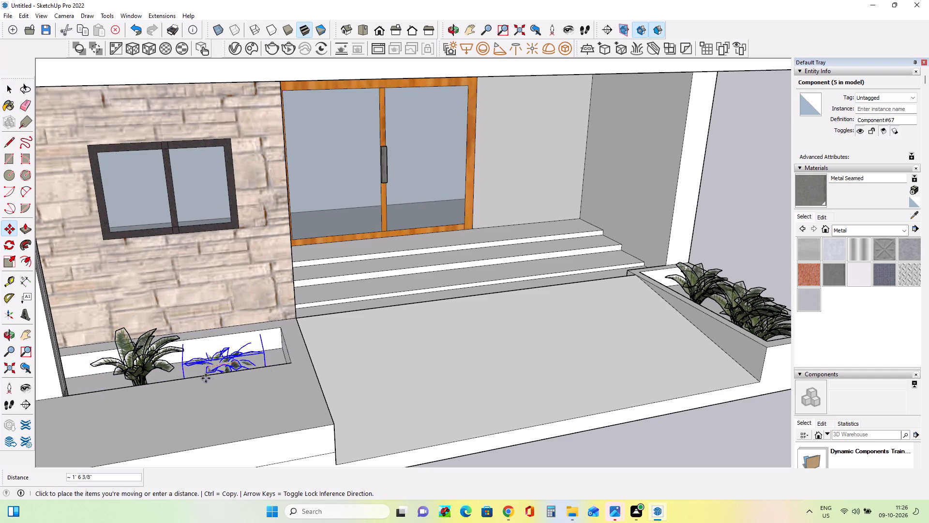
{"action": "left_click", "coordinate": [217, 376]}
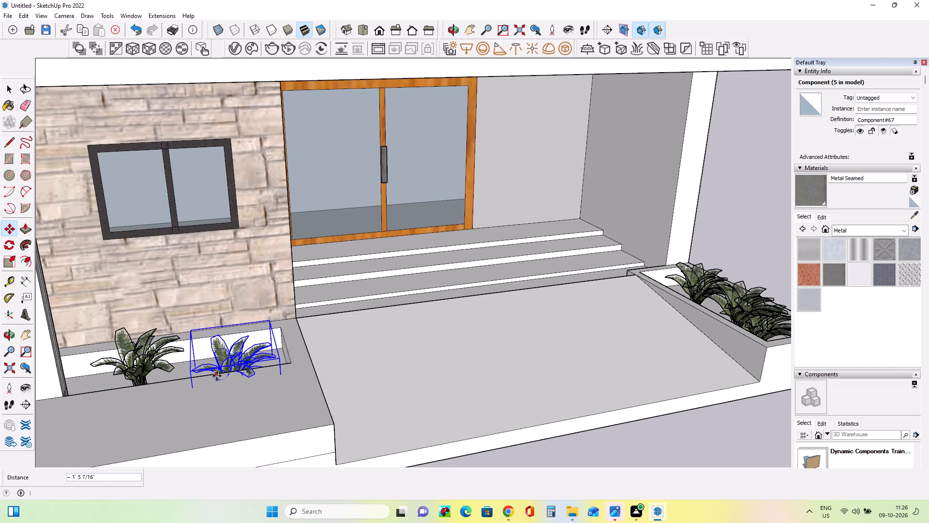
{"action": "left_click", "coordinate": [232, 370]}
{"action": "left_click", "coordinate": [200, 357]}
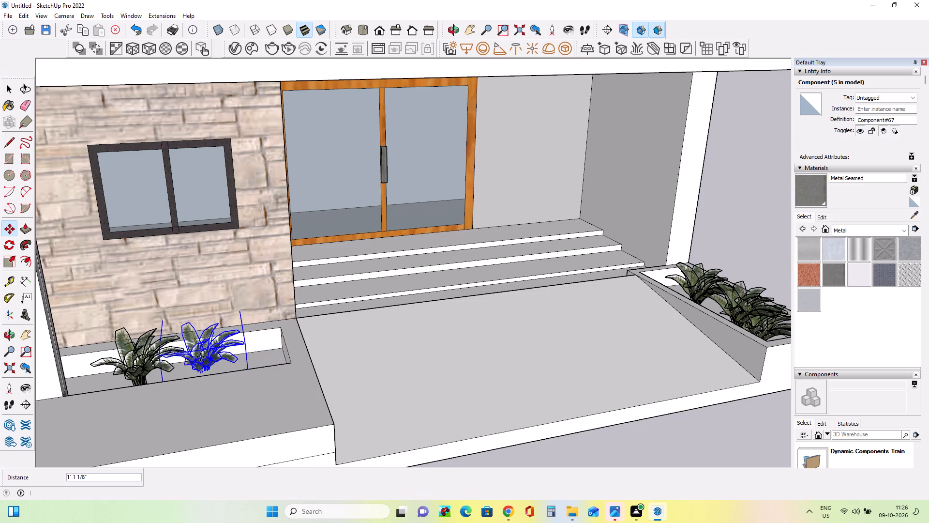
{"action": "middle_click_drag", "start_coordinate": [307, 369], "coordinate": [232, 364]}
{"action": "scroll", "coordinate": [232, 364], "scroll_direction": "down", "scroll_amount": 4}
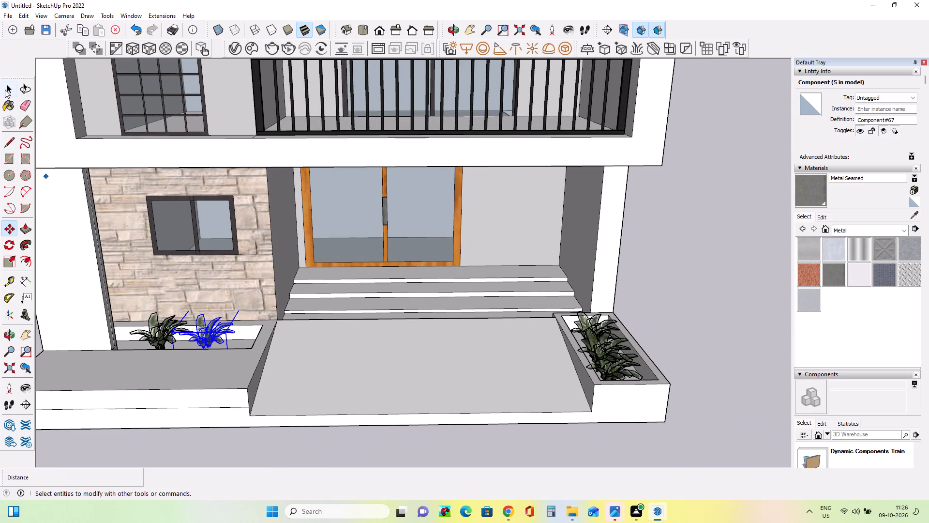
{"action": "left_click", "coordinate": [5, 85]}
{"action": "left_click", "coordinate": [720, 314]}
Import the plants model from the Downloads folder.
{"action": "middle_click_drag", "start_coordinate": [566, 401], "coordinate": [614, 353]}
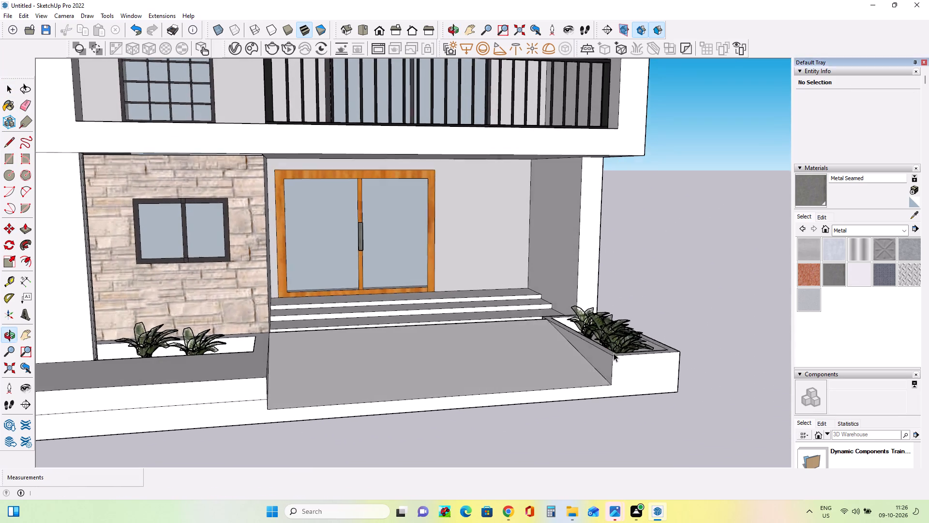
{"action": "middle_click_drag", "start_coordinate": [340, 144], "coordinate": [336, 168]}
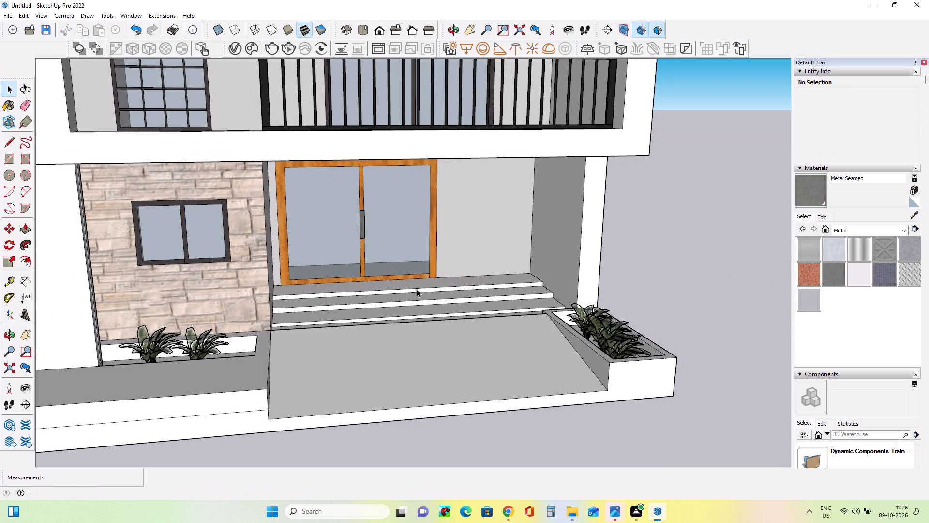
{"action": "middle_click_drag", "start_coordinate": [420, 285], "coordinate": [424, 265]}
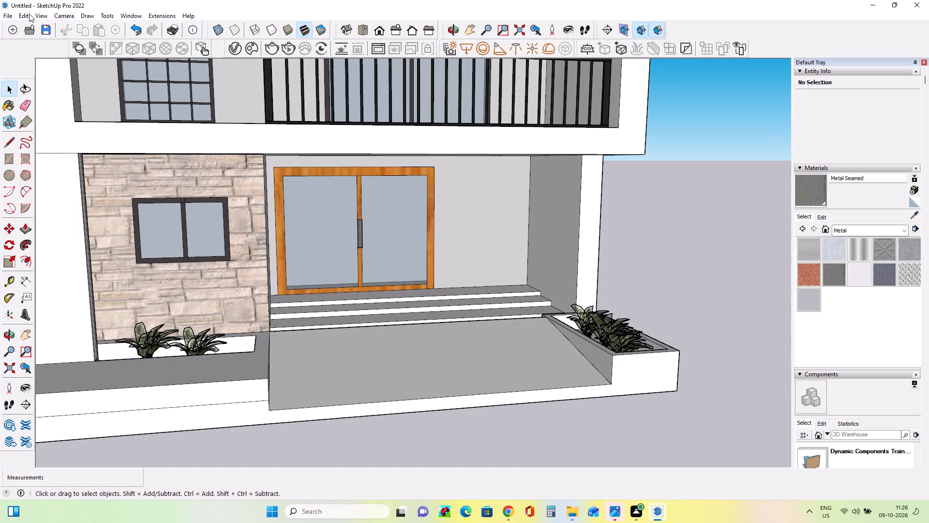
{"action": "left_click", "coordinate": [3, 20]}
{"action": "left_click", "coordinate": [8, 18]}
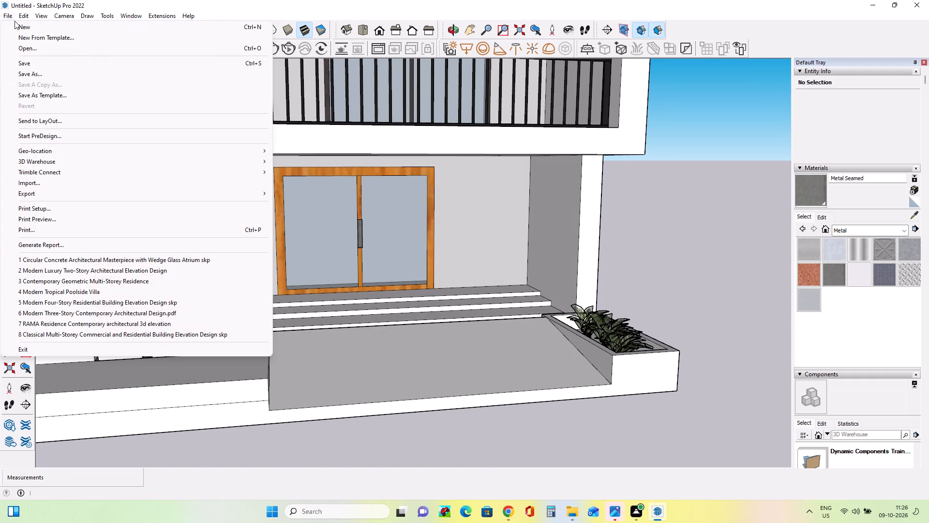
{"action": "left_click", "coordinate": [33, 186]}
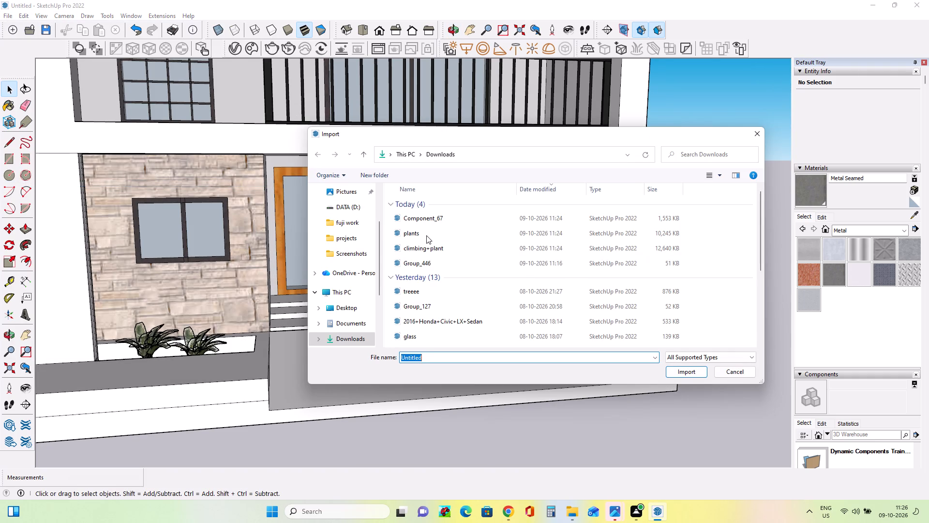
{"action": "left_click", "coordinate": [426, 235]}
{"action": "left_click", "coordinate": [704, 369]}
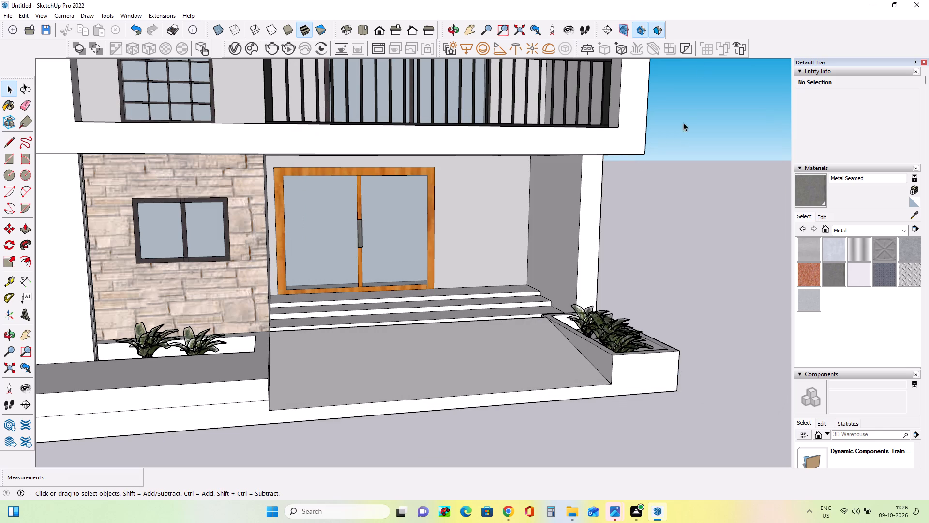
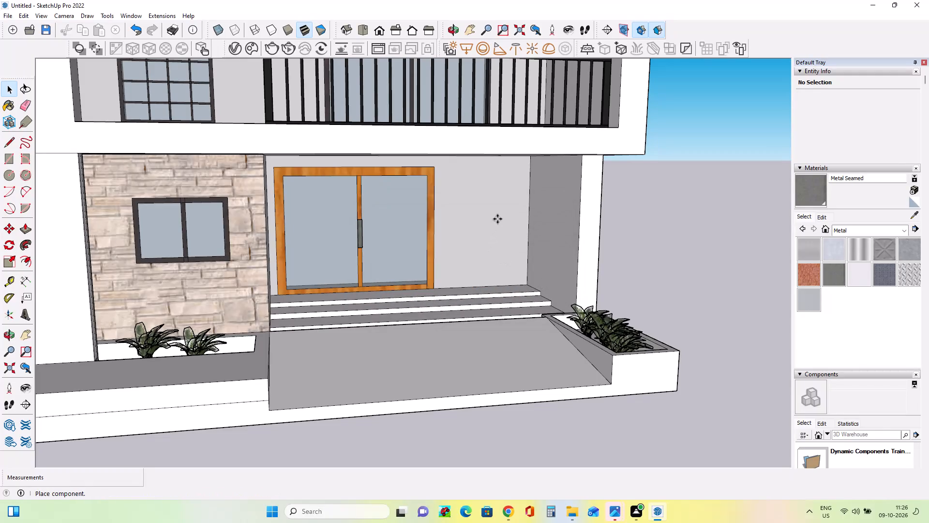
Place the imported plants component on the open ground beside the house's entrance side.
{"action": "left_click", "coordinate": [657, 252]}
Explode the imported plants component into its separate plants and clear the selection.
{"action": "middle_click_drag", "start_coordinate": [744, 244], "coordinate": [710, 271]}
{"action": "scroll", "coordinate": [704, 258], "scroll_direction": "down", "scroll_amount": 7}
{"action": "scroll", "coordinate": [732, 226], "scroll_direction": "down", "scroll_amount": 3}
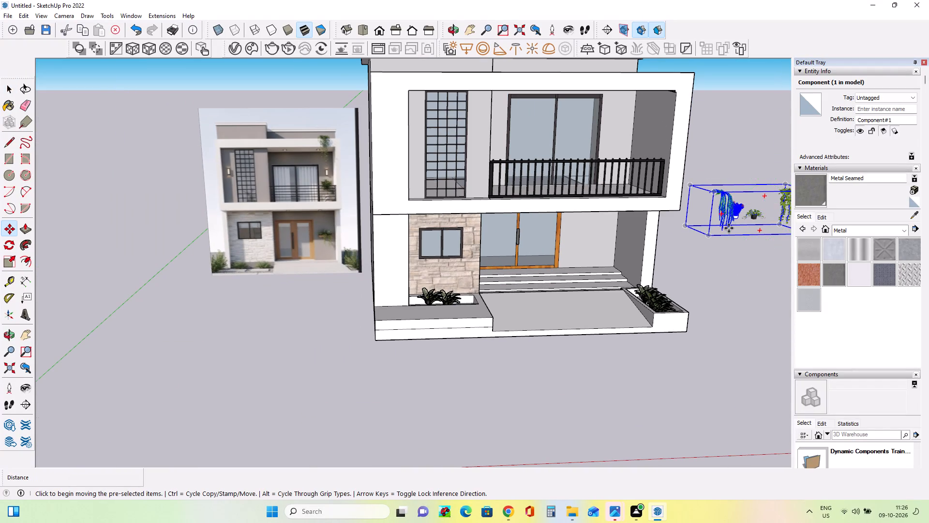
{"action": "scroll", "coordinate": [729, 228], "scroll_direction": "down", "scroll_amount": 3}
{"action": "middle_click_drag", "start_coordinate": [772, 217], "coordinate": [790, 292]}
{"action": "middle_click_drag", "start_coordinate": [750, 220], "coordinate": [764, 56]}
{"action": "middle_click_drag", "start_coordinate": [699, 329], "coordinate": [727, 227]}
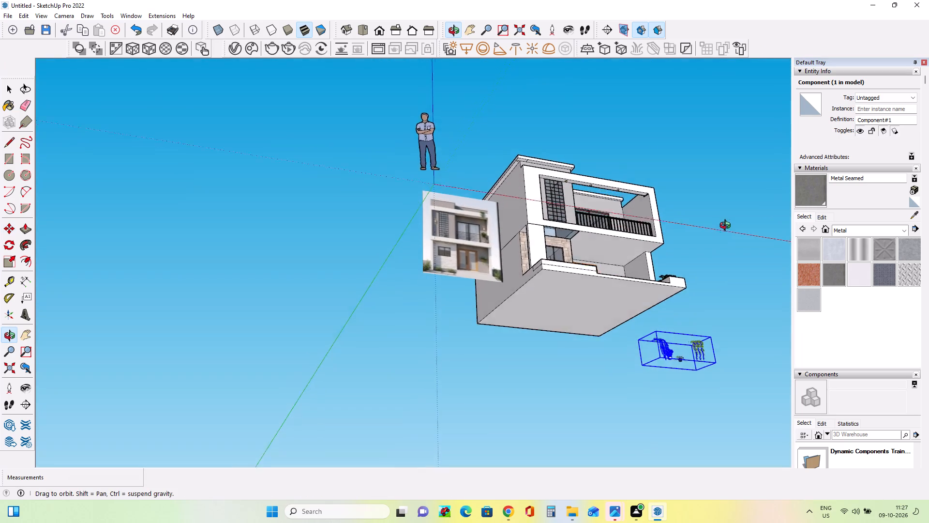
{"action": "middle_click_drag", "start_coordinate": [727, 227], "coordinate": [728, 221]}
{"action": "scroll", "coordinate": [681, 375], "scroll_direction": "up", "scroll_amount": 13}
{"action": "scroll", "coordinate": [675, 369], "scroll_direction": "down", "scroll_amount": 4}
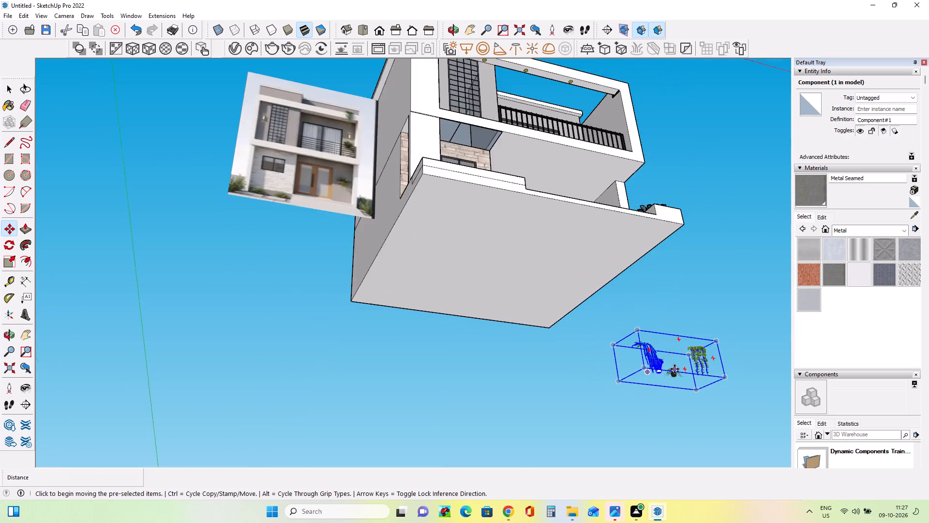
{"action": "scroll", "coordinate": [674, 369], "scroll_direction": "down", "scroll_amount": 8}
{"action": "middle_click_drag", "start_coordinate": [650, 314], "coordinate": [622, 492]}
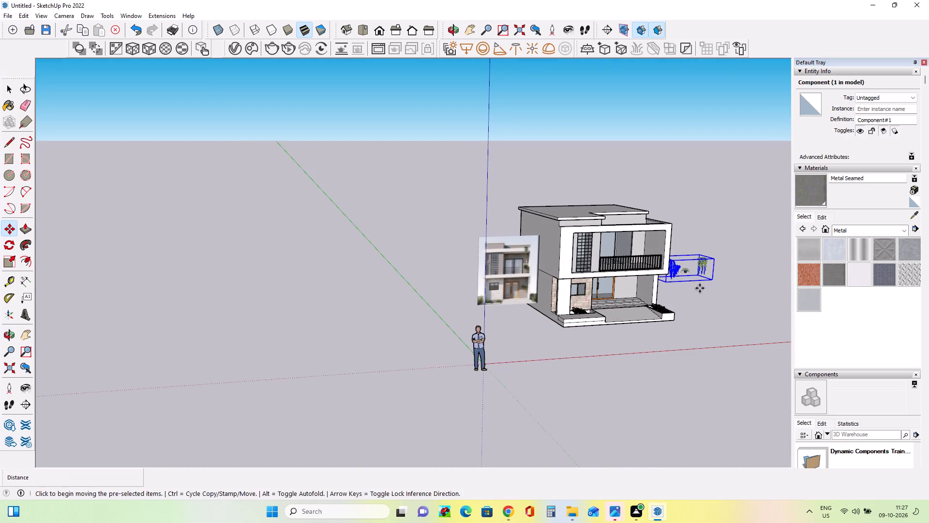
{"action": "middle_click_drag", "start_coordinate": [700, 287], "coordinate": [682, 354]}
{"action": "right_click", "coordinate": [699, 237]}
{"action": "right_click", "coordinate": [699, 237]}
{"action": "right_click", "coordinate": [699, 237]}
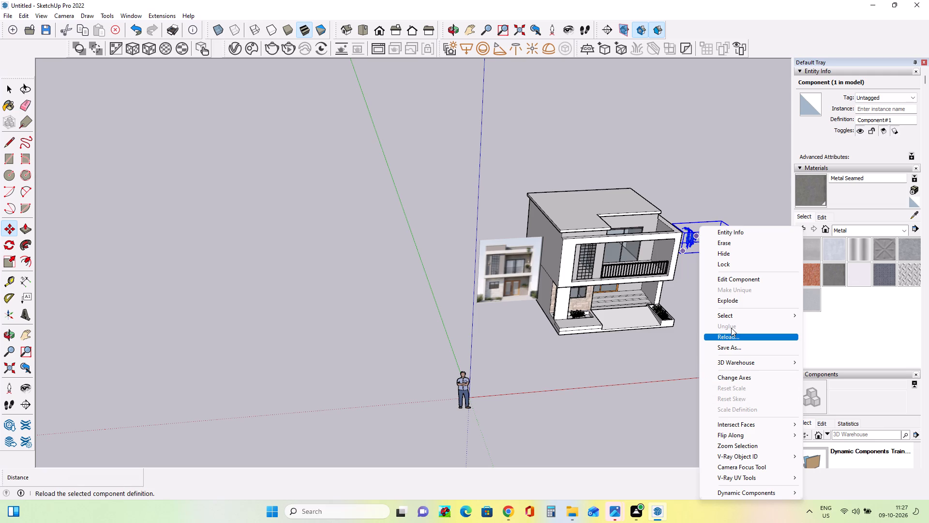
{"action": "left_click", "coordinate": [724, 301]}
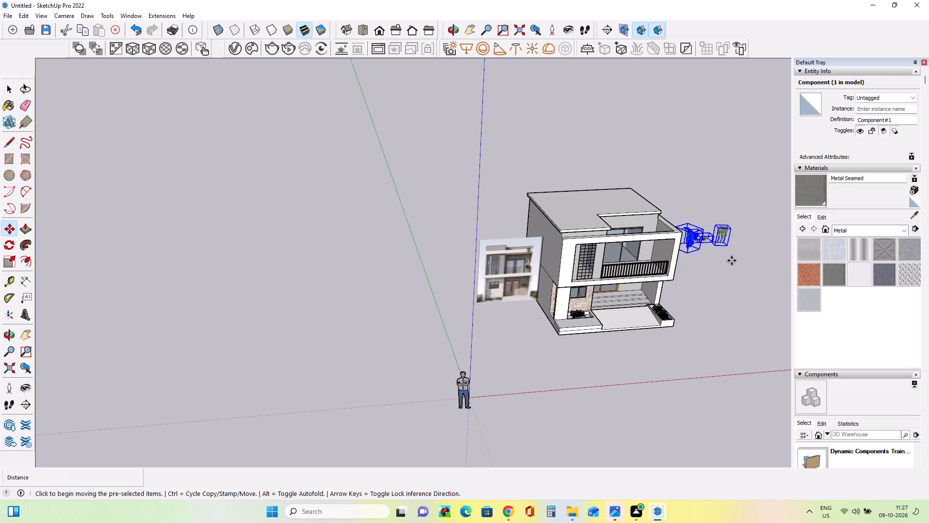
{"action": "left_click", "coordinate": [720, 231]}
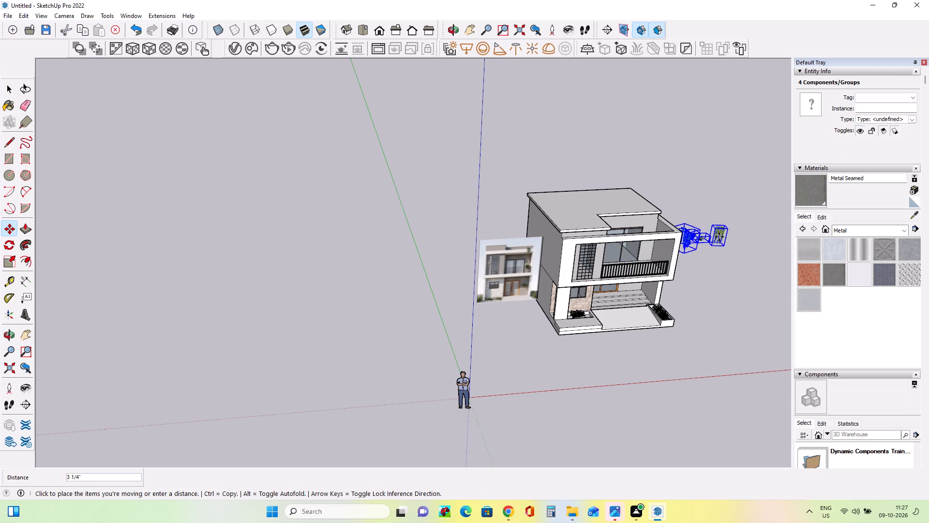
{"action": "left_click", "coordinate": [723, 229]}
{"action": "scroll", "coordinate": [728, 240], "scroll_direction": "up", "scroll_amount": 4}
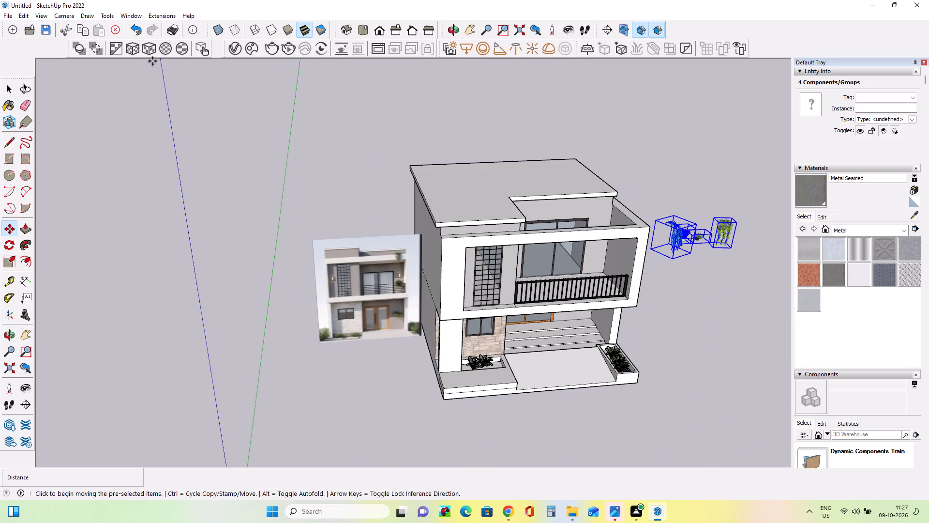
{"action": "left_click", "coordinate": [14, 83]}
{"action": "left_click", "coordinate": [86, 111]}
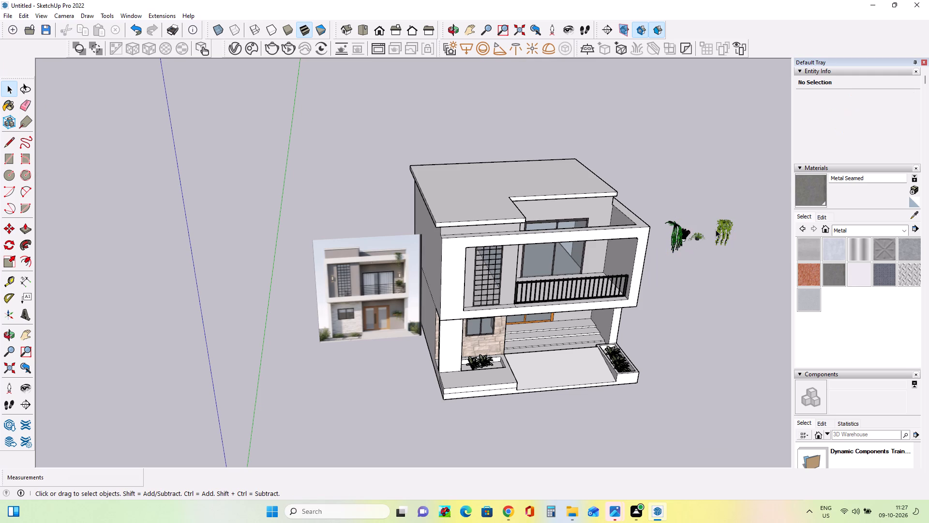
Move the light-green hanging vine from the imported plants to the upper outer corner of the balcony frame.
{"action": "left_click", "coordinate": [717, 230]}
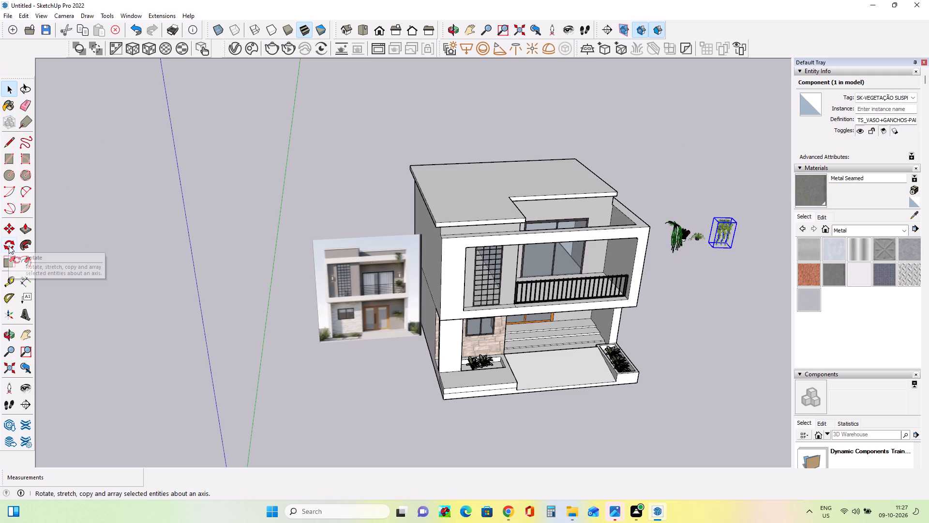
{"action": "left_click", "coordinate": [11, 230]}
{"action": "left_click", "coordinate": [719, 220]}
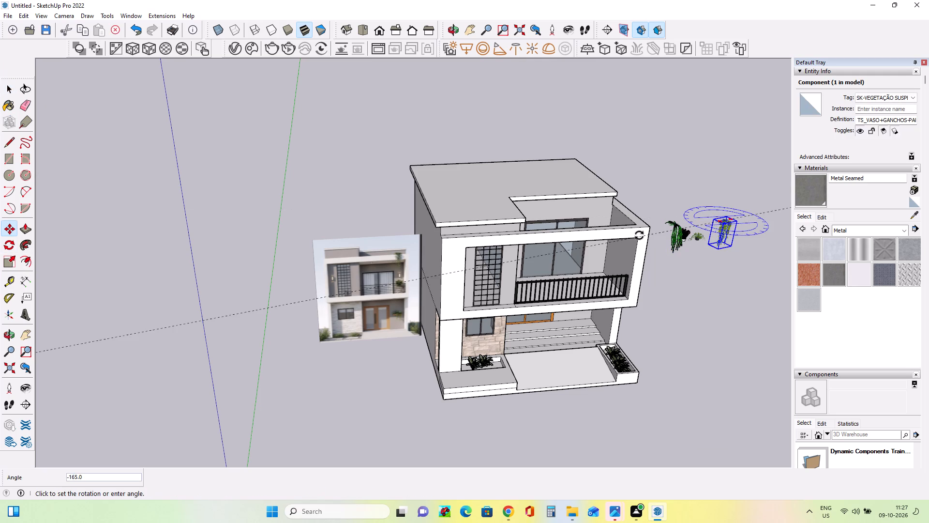
{"action": "key", "text": "Escape"}
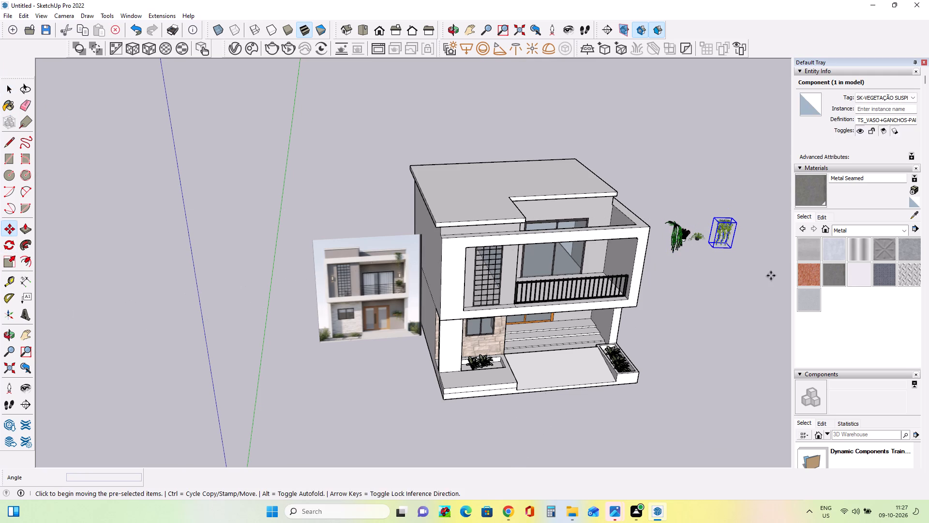
{"action": "left_click", "coordinate": [718, 226]}
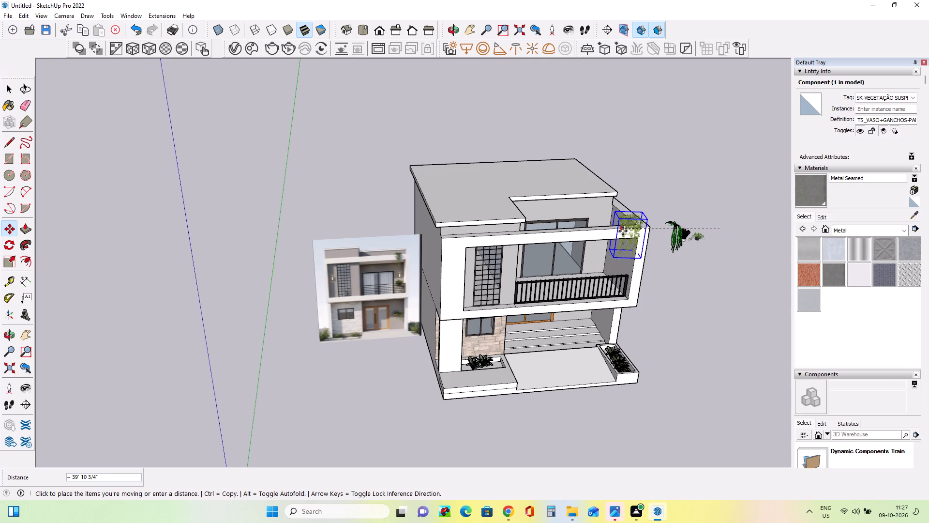
{"action": "left_click", "coordinate": [623, 231]}
Shift the hanging vine against the balcony frame and lower it about 9 13/16" so it drapes over the top beam.
{"action": "scroll", "coordinate": [665, 253], "scroll_direction": "up", "scroll_amount": 2}
{"action": "middle_click_drag", "start_coordinate": [664, 252], "coordinate": [649, 236]}
{"action": "scroll", "coordinate": [636, 241], "scroll_direction": "up", "scroll_amount": 1}
{"action": "middle_click_drag", "start_coordinate": [636, 241], "coordinate": [573, 215]}
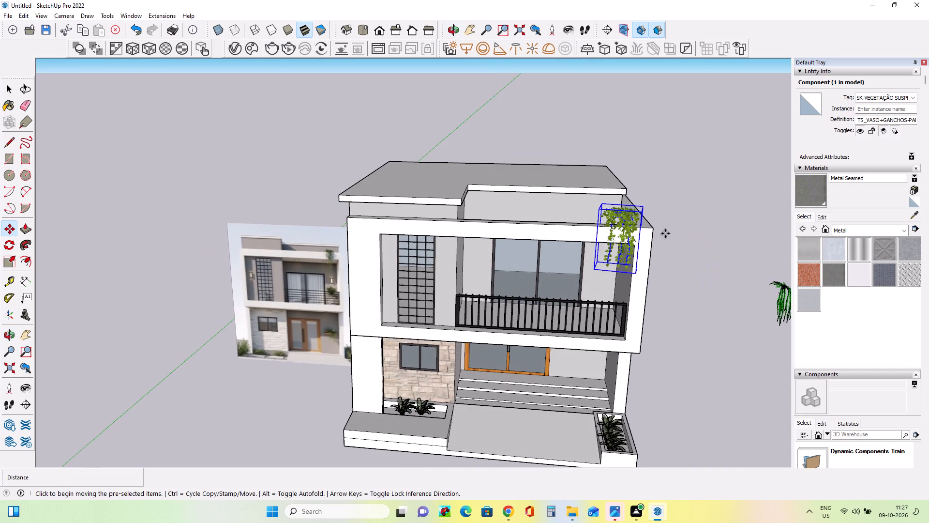
{"action": "middle_click_drag", "start_coordinate": [665, 233], "coordinate": [342, 240]}
{"action": "left_click", "coordinate": [429, 258]}
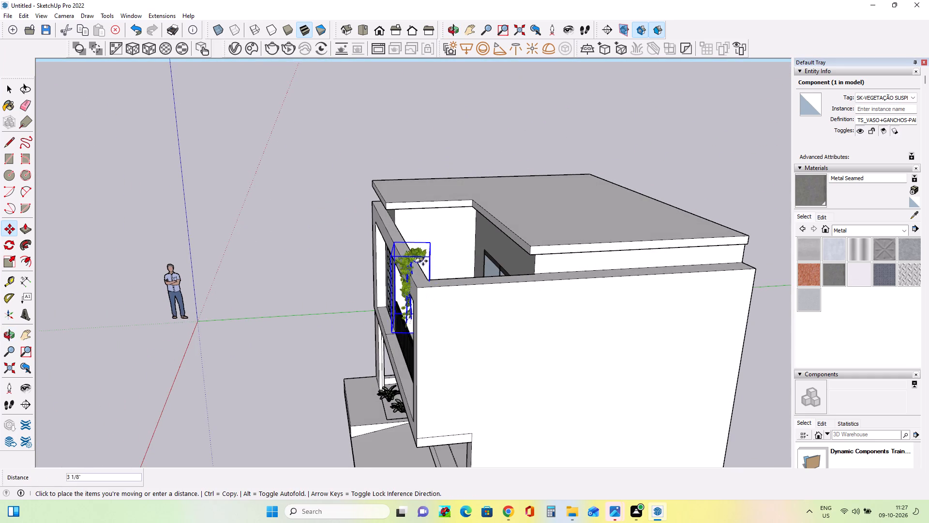
{"action": "left_click", "coordinate": [430, 263]}
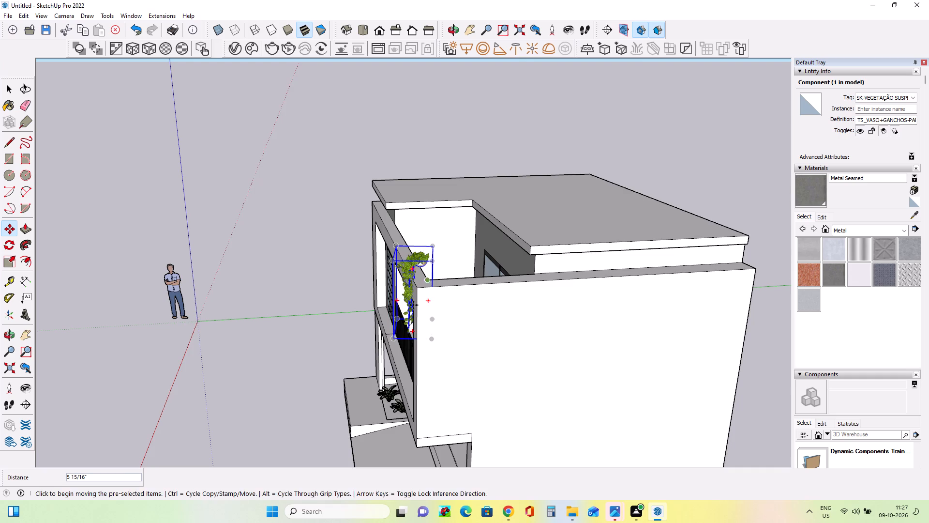
{"action": "middle_click_drag", "start_coordinate": [399, 316], "coordinate": [721, 260]}
{"action": "middle_click_drag", "start_coordinate": [596, 254], "coordinate": [598, 255]}
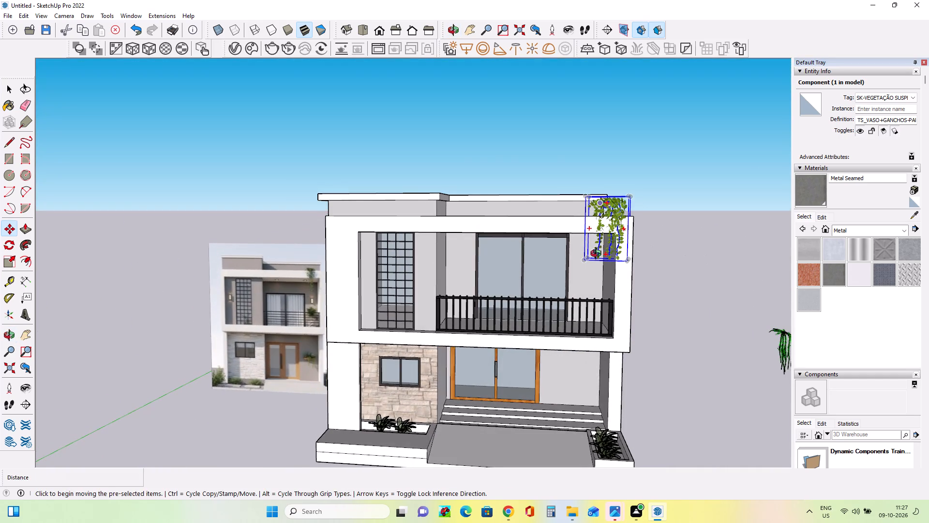
{"action": "middle_click_drag", "start_coordinate": [598, 255], "coordinate": [665, 257]}
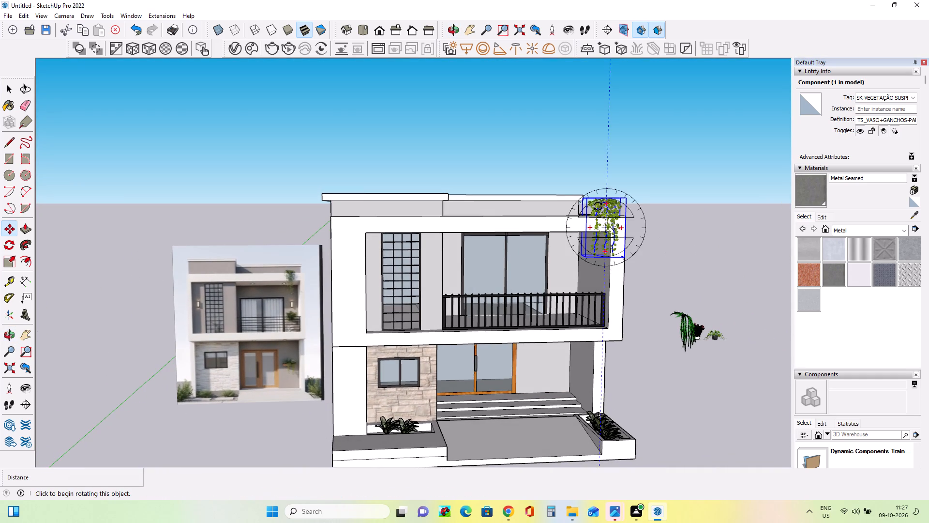
{"action": "left_click", "coordinate": [594, 208]}
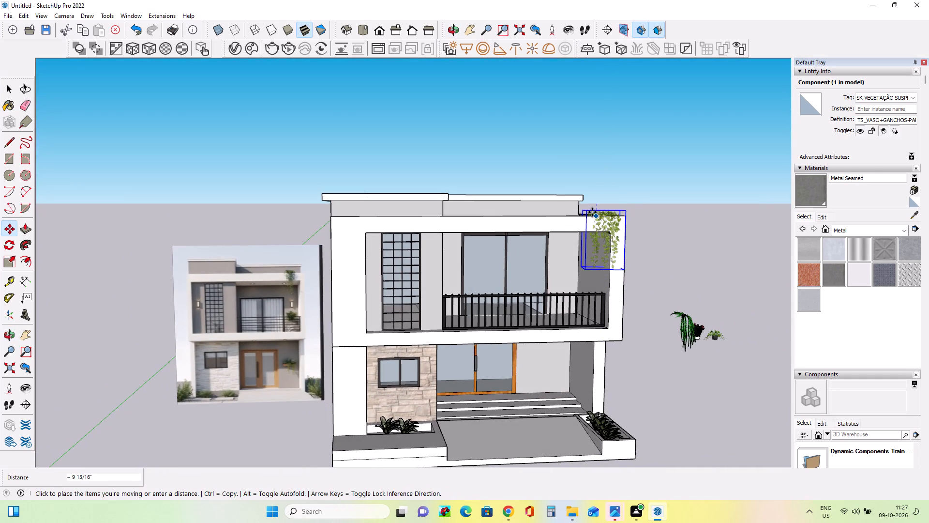
{"action": "left_click", "coordinate": [592, 212]}
Copy the hanging vine about 12' 8 5/8" down to the ground-floor wall beside the entrance door.
{"action": "middle_click_drag", "start_coordinate": [647, 276], "coordinate": [584, 311]}
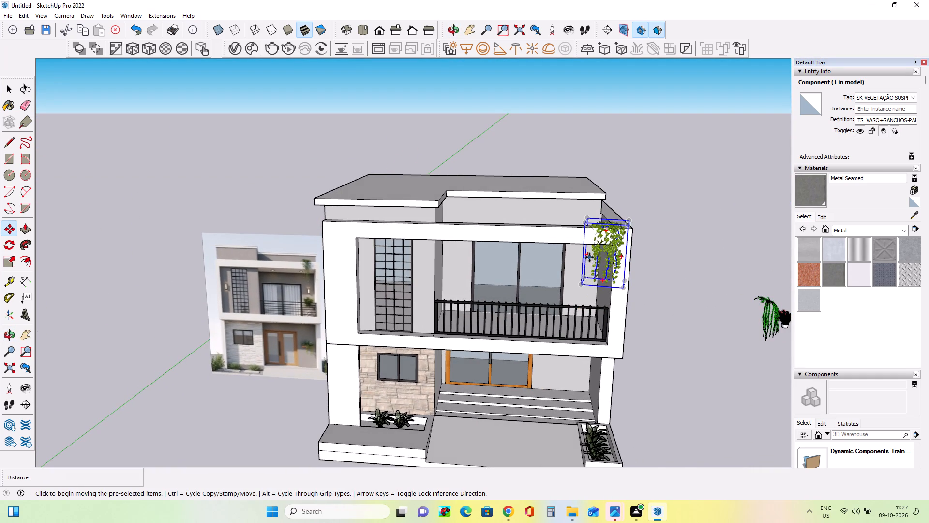
{"action": "middle_click_drag", "start_coordinate": [590, 364], "coordinate": [641, 273]}
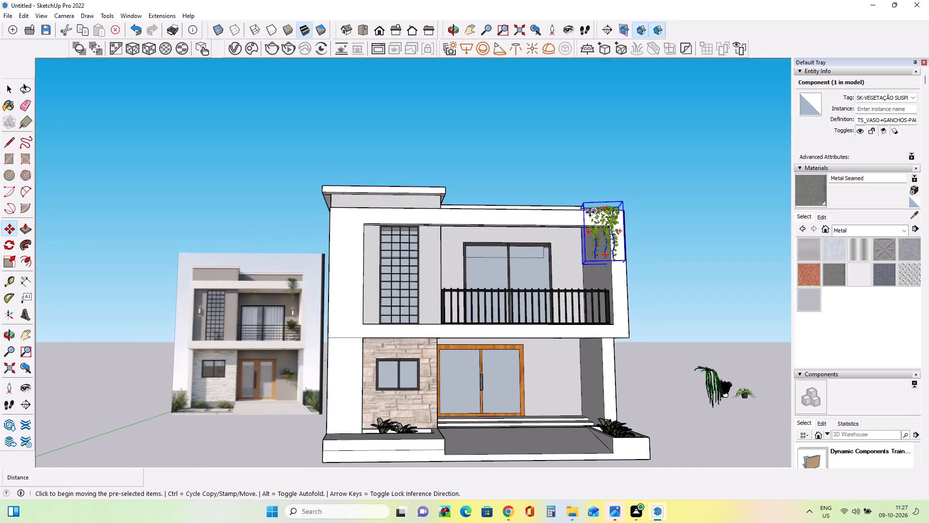
{"action": "left_click", "coordinate": [590, 211]}
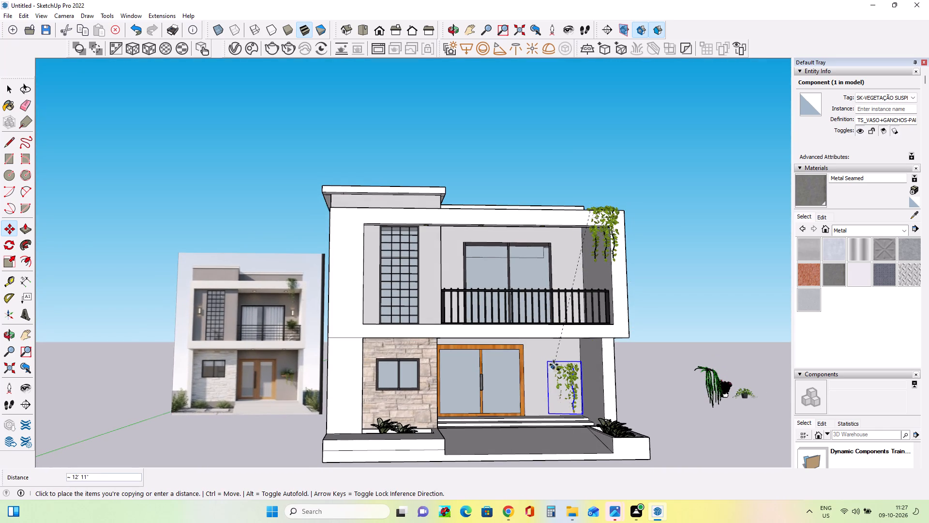
{"action": "left_click", "coordinate": [553, 362]}
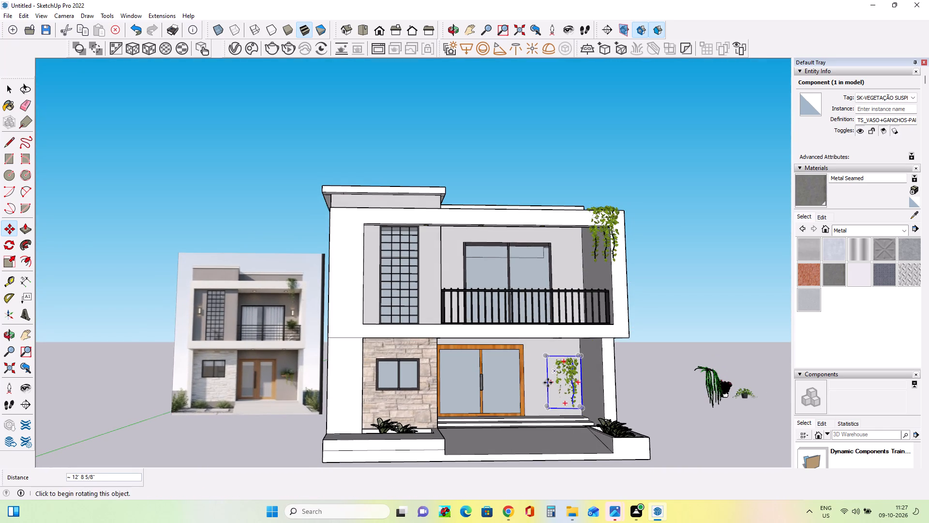
Bring the copied vine about 2' 6 3/8" out of the entrance wall and fine-tune its position beside the door.
{"action": "middle_click_drag", "start_coordinate": [548, 382], "coordinate": [612, 407]}
{"action": "scroll", "coordinate": [512, 361], "scroll_direction": "up", "scroll_amount": 12}
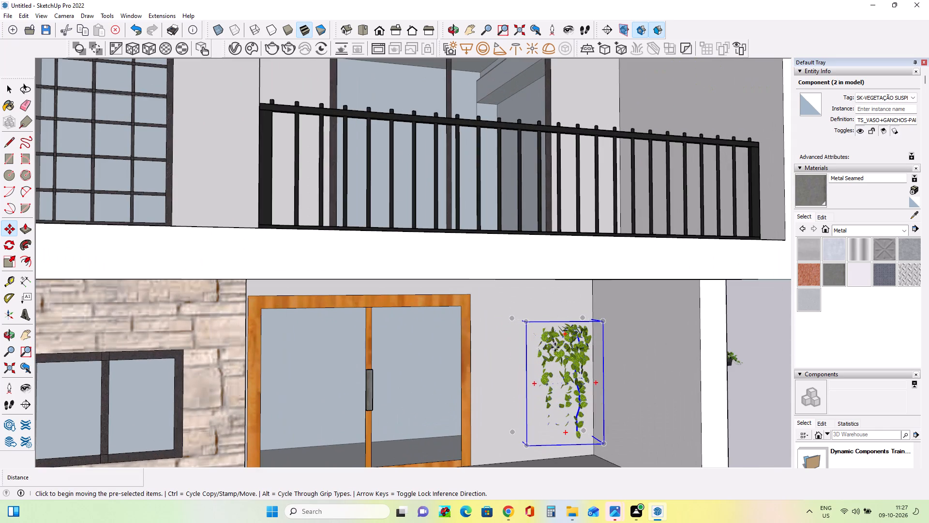
{"action": "left_click", "coordinate": [557, 343]}
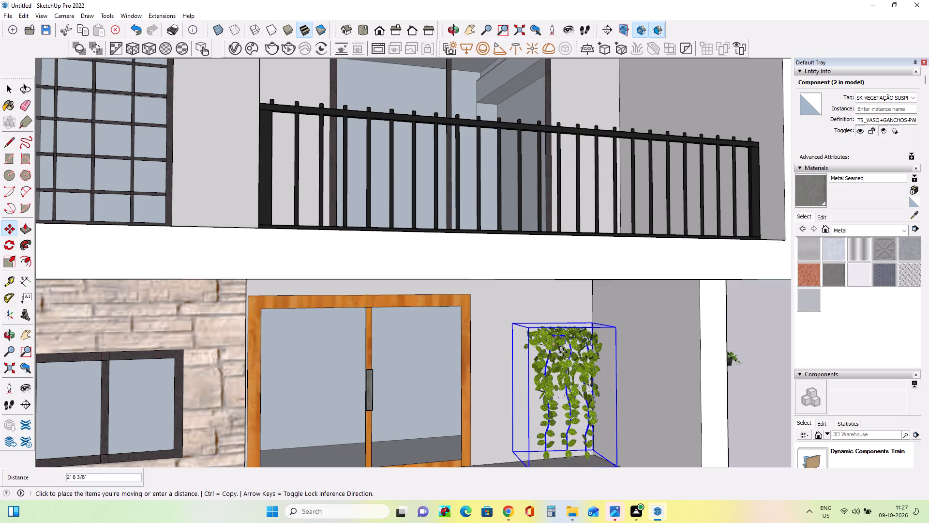
{"action": "left_click", "coordinate": [563, 352]}
{"action": "middle_click_drag", "start_coordinate": [537, 365], "coordinate": [625, 325]}
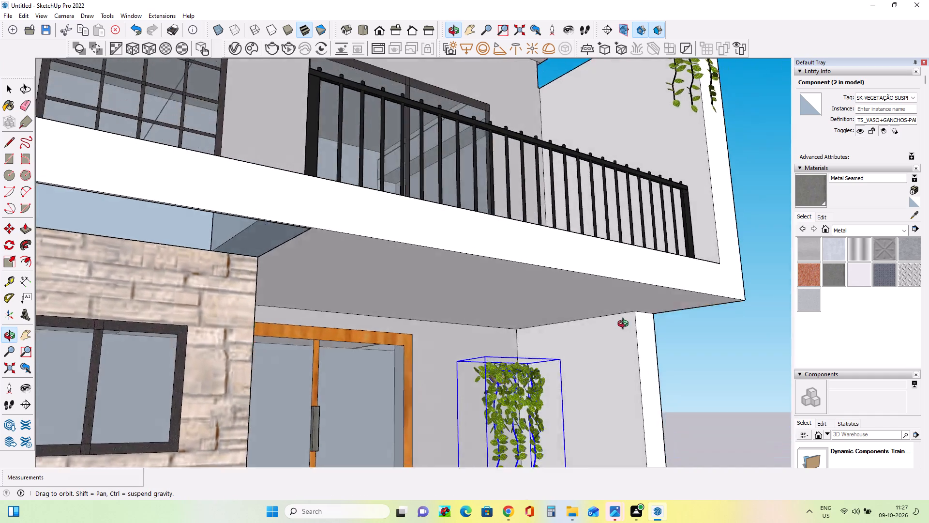
{"action": "middle_click_drag", "start_coordinate": [625, 325], "coordinate": [684, 339]}
{"action": "left_click", "coordinate": [420, 341]}
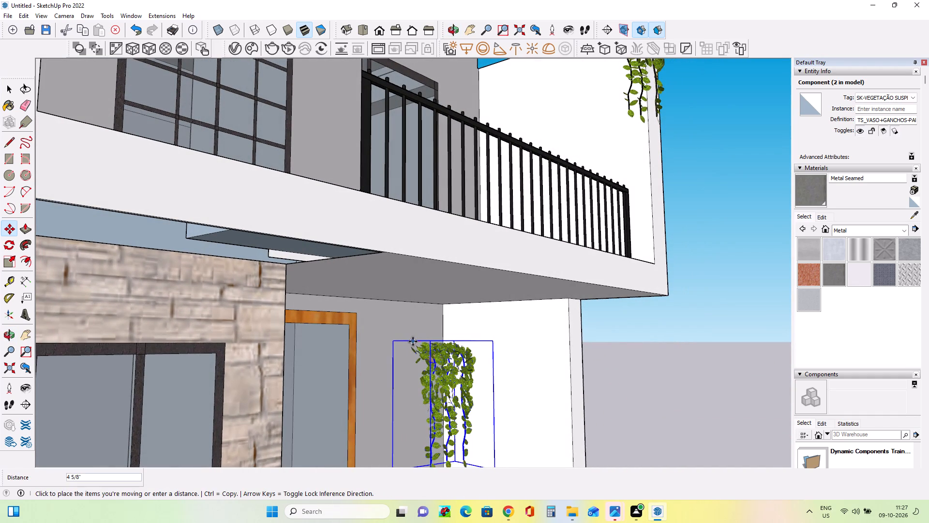
{"action": "left_click", "coordinate": [405, 338]}
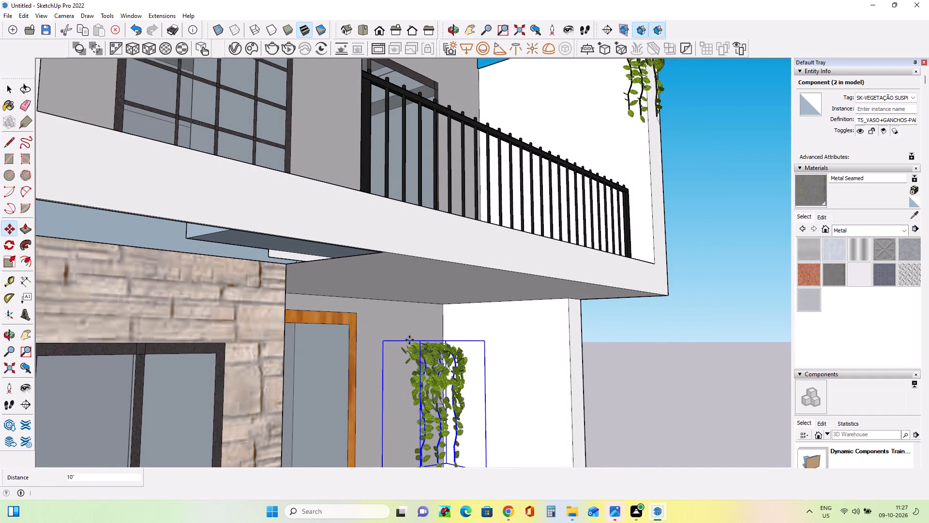
Scale the copied vine beside the entrance door to 0.56 in height and narrow it with red-green factors of -0.66, 0.79.
{"action": "middle_click_drag", "start_coordinate": [496, 387], "coordinate": [423, 379]}
{"action": "scroll", "coordinate": [423, 379], "scroll_direction": "down", "scroll_amount": 10}
{"action": "middle_click_drag", "start_coordinate": [503, 421], "coordinate": [446, 431]}
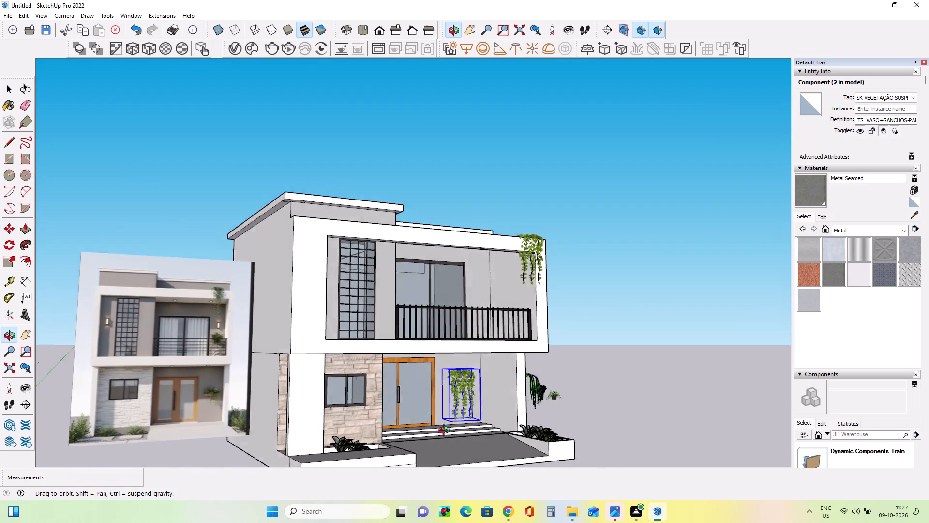
{"action": "middle_click_drag", "start_coordinate": [446, 431], "coordinate": [444, 431]}
{"action": "left_click", "coordinate": [2, 259]}
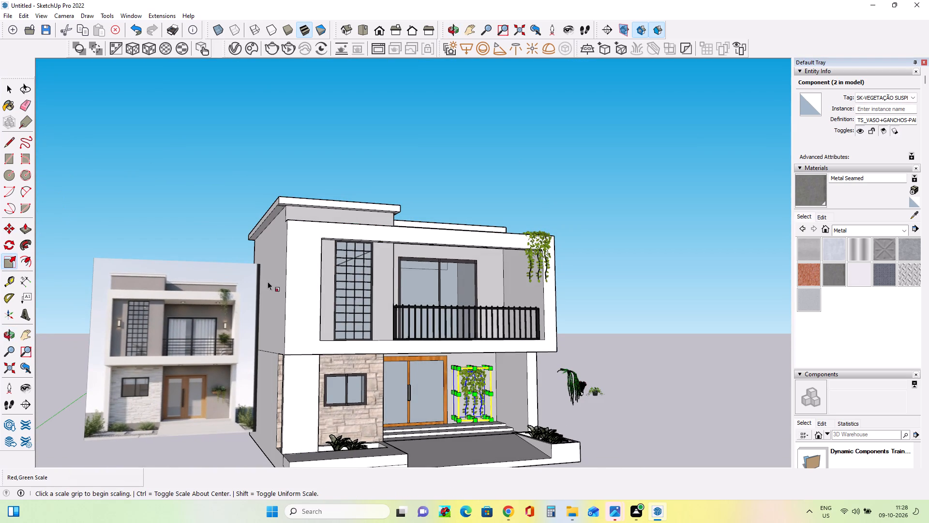
{"action": "left_click", "coordinate": [469, 418]}
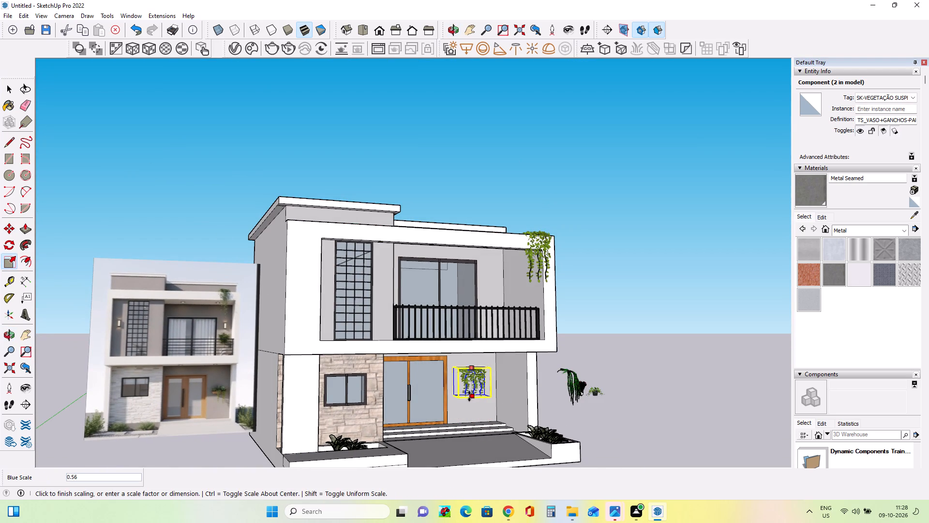
{"action": "left_click", "coordinate": [469, 396]}
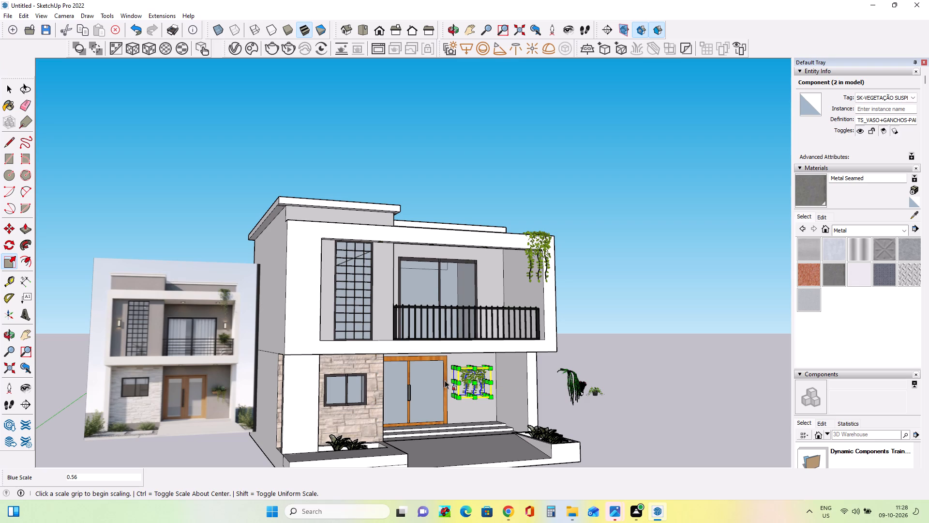
{"action": "left_click", "coordinate": [450, 382]}
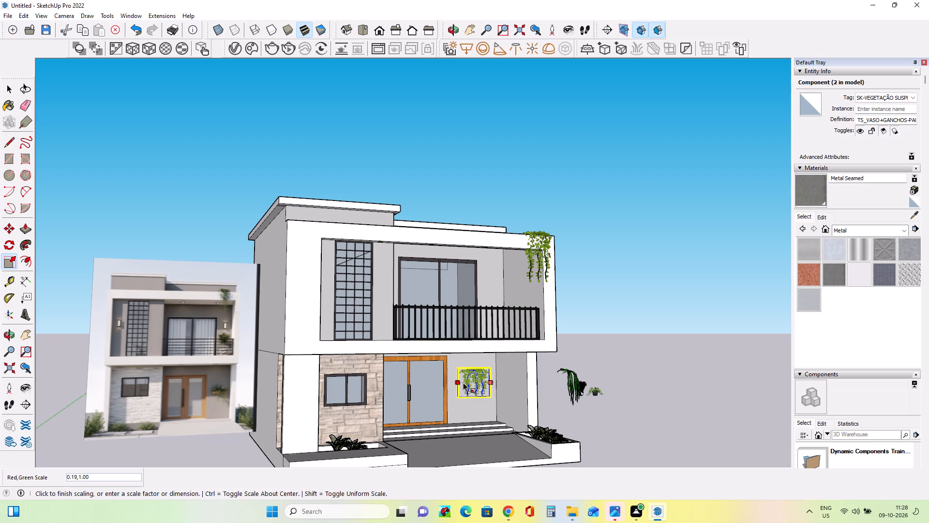
{"action": "left_click", "coordinate": [469, 384]}
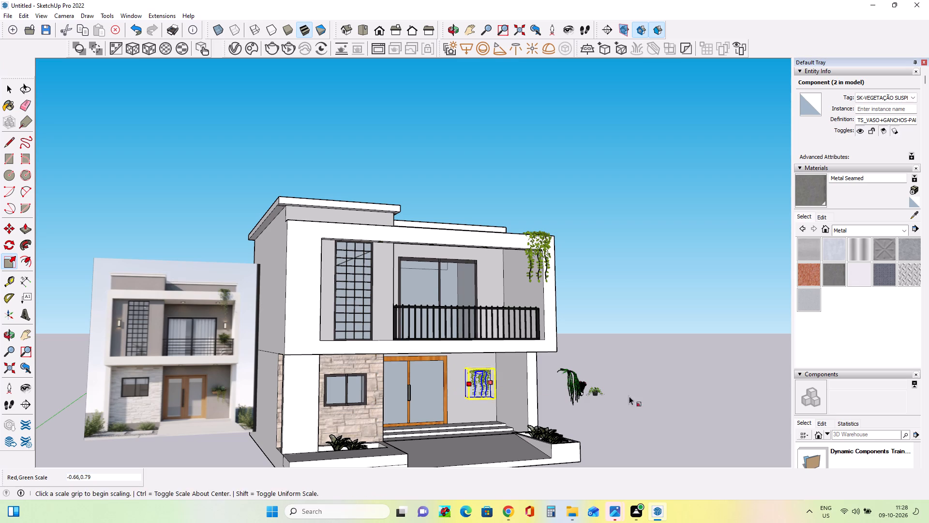
{"action": "middle_click_drag", "start_coordinate": [642, 387], "coordinate": [593, 407]}
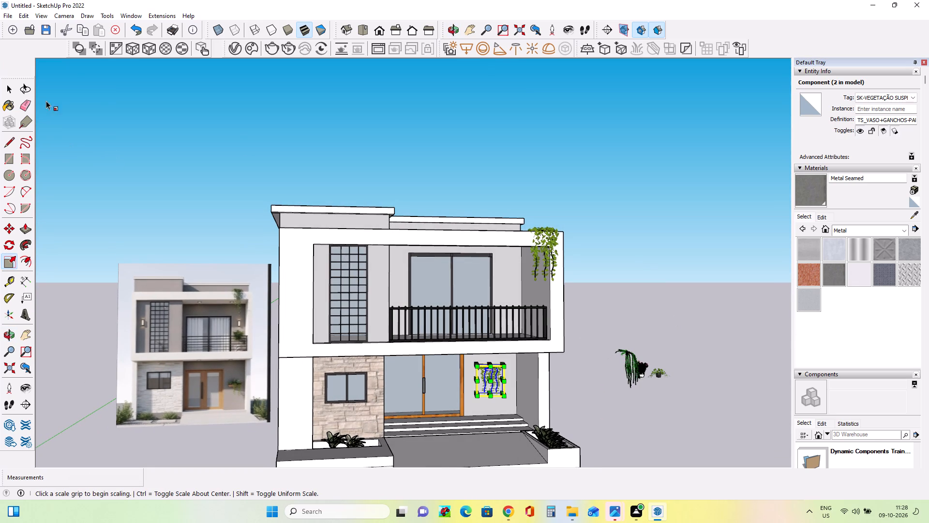
Move the copied vine beside the entrance door about 1' 6 7/8" back against the entrance wall and deselect it.
{"action": "left_click", "coordinate": [11, 92]}
{"action": "left_click", "coordinate": [243, 157]}
{"action": "middle_click_drag", "start_coordinate": [563, 324], "coordinate": [541, 328]}
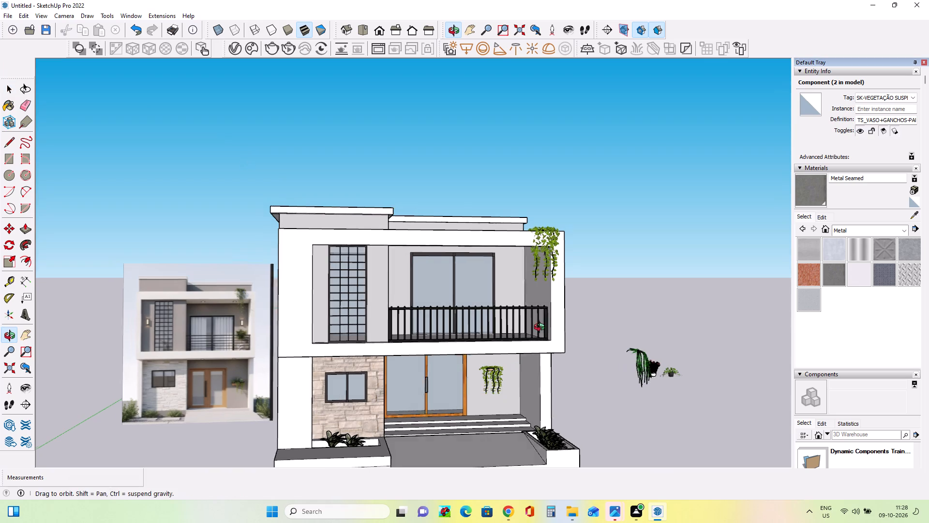
{"action": "middle_click_drag", "start_coordinate": [541, 328], "coordinate": [498, 341]}
{"action": "middle_click_drag", "start_coordinate": [482, 405], "coordinate": [549, 365]}
{"action": "scroll", "coordinate": [549, 365], "scroll_direction": "up", "scroll_amount": 1}
{"action": "scroll", "coordinate": [484, 388], "scroll_direction": "up", "scroll_amount": 4}
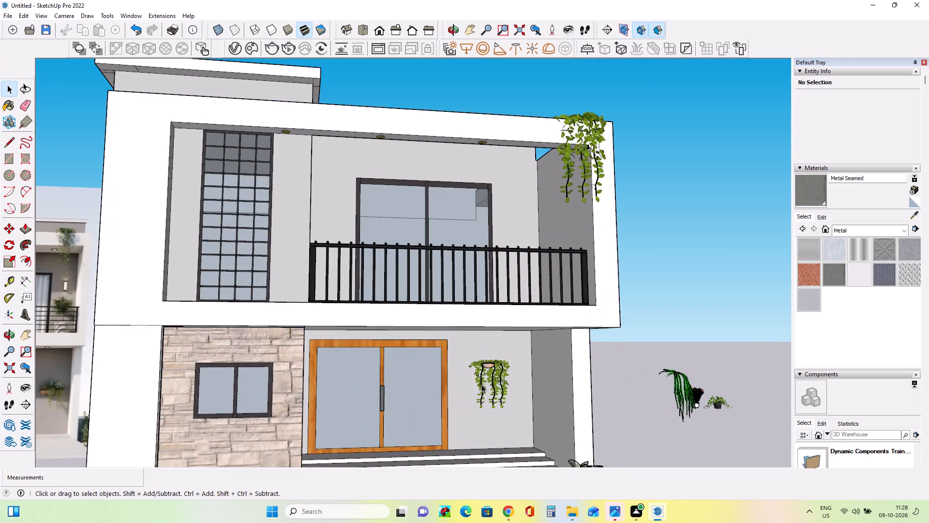
{"action": "scroll", "coordinate": [481, 385], "scroll_direction": "up", "scroll_amount": 3}
{"action": "middle_click_drag", "start_coordinate": [509, 368], "coordinate": [677, 381]}
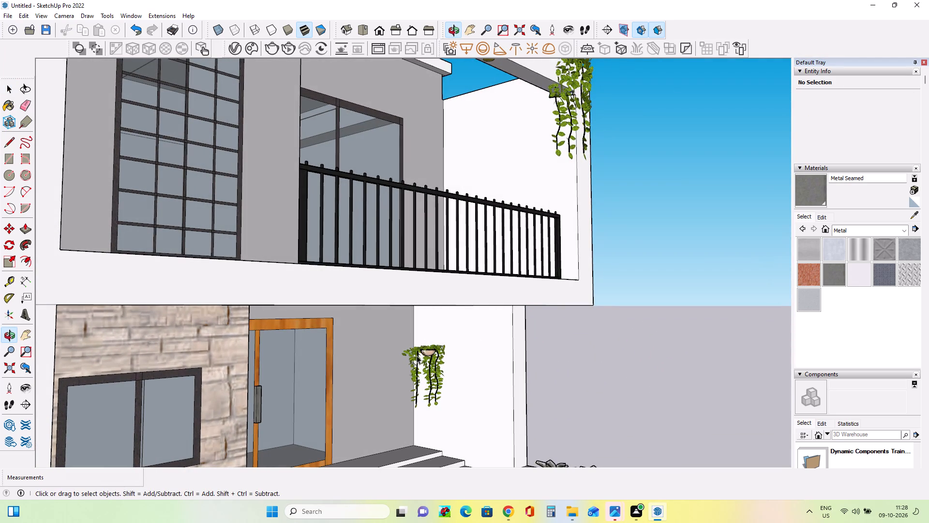
{"action": "left_click", "coordinate": [417, 355]}
{"action": "left_click", "coordinate": [7, 229]}
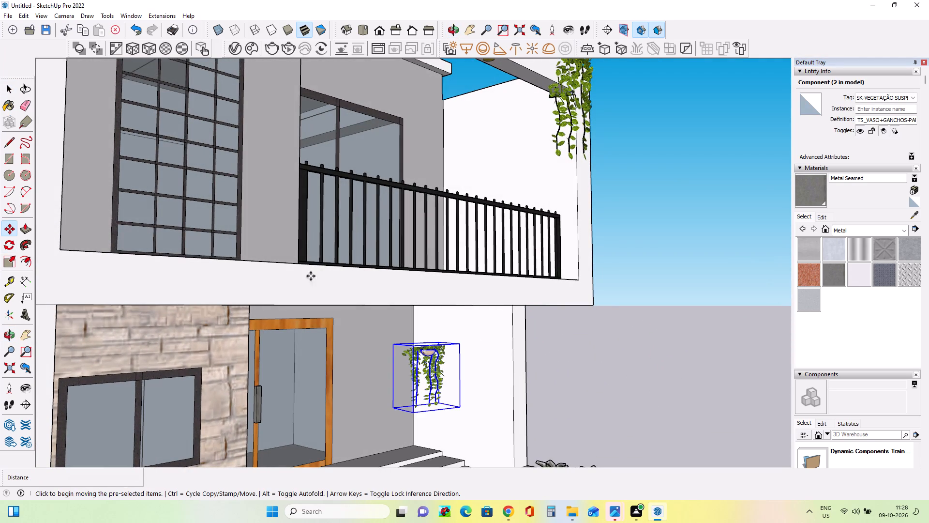
{"action": "left_click", "coordinate": [414, 347]}
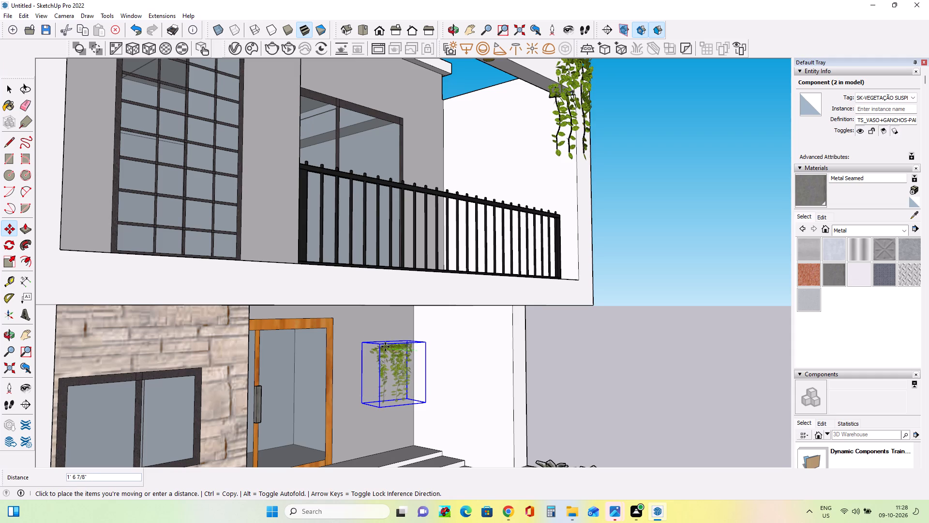
{"action": "left_click", "coordinate": [385, 347]}
{"action": "middle_click_drag", "start_coordinate": [435, 388], "coordinate": [358, 375]}
{"action": "middle_click_drag", "start_coordinate": [486, 389], "coordinate": [392, 384]}
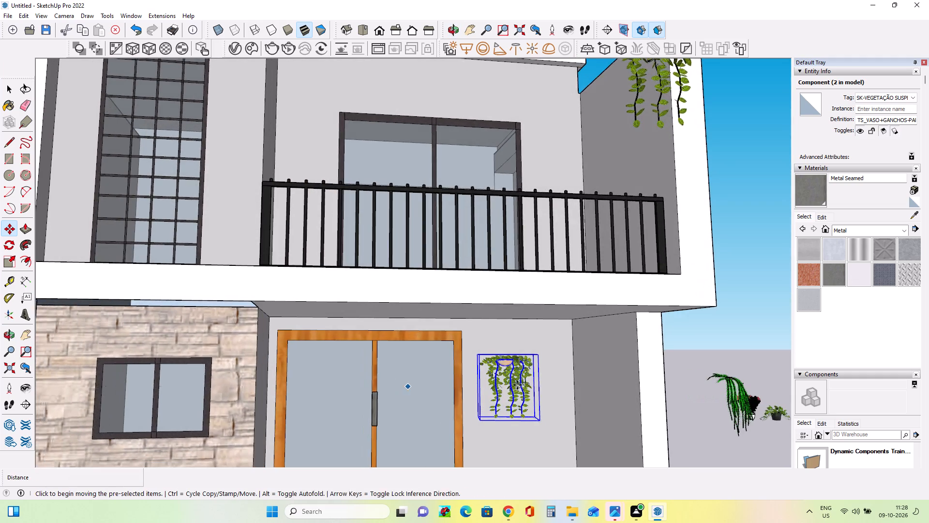
{"action": "scroll", "coordinate": [518, 384], "scroll_direction": "down", "scroll_amount": 5}
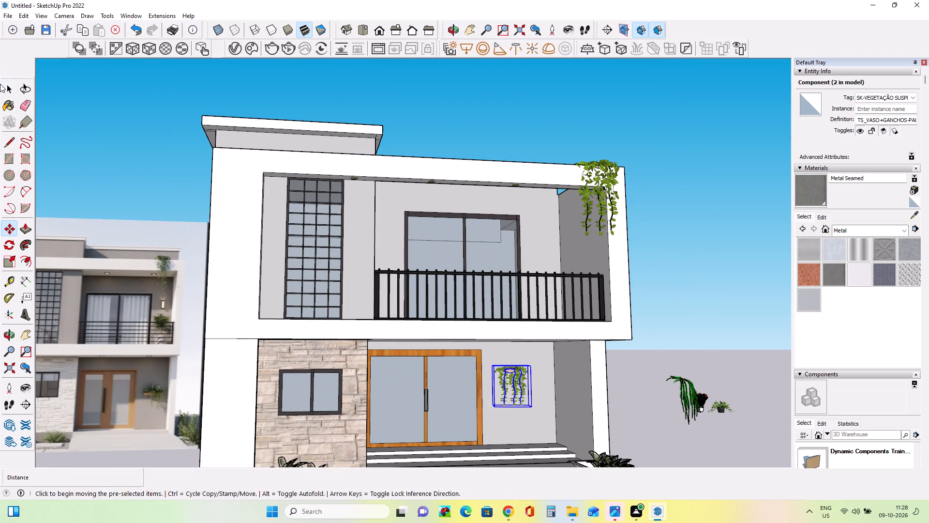
{"action": "left_click", "coordinate": [7, 90]}
{"action": "left_click", "coordinate": [146, 151]}
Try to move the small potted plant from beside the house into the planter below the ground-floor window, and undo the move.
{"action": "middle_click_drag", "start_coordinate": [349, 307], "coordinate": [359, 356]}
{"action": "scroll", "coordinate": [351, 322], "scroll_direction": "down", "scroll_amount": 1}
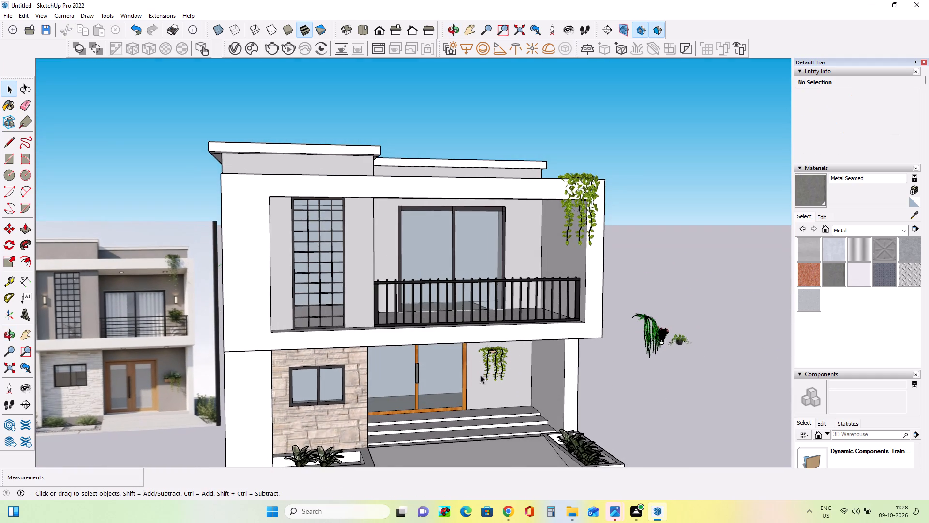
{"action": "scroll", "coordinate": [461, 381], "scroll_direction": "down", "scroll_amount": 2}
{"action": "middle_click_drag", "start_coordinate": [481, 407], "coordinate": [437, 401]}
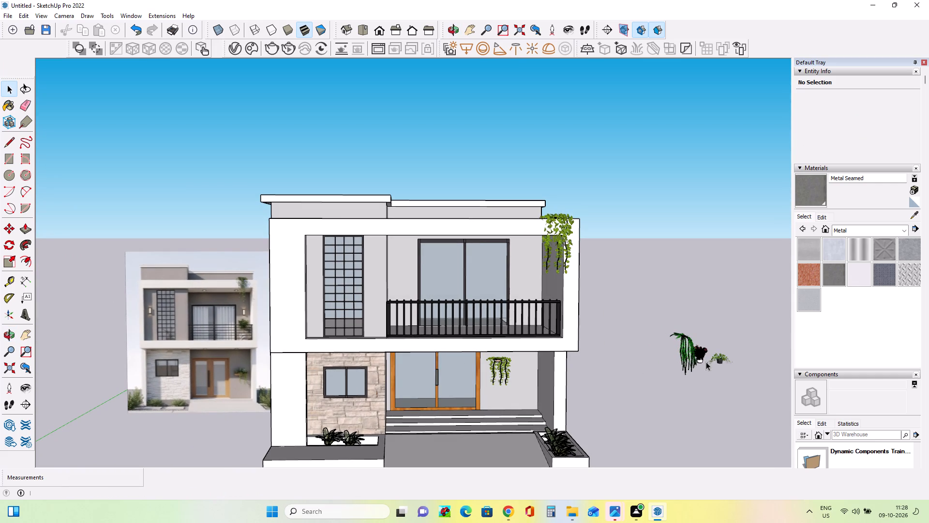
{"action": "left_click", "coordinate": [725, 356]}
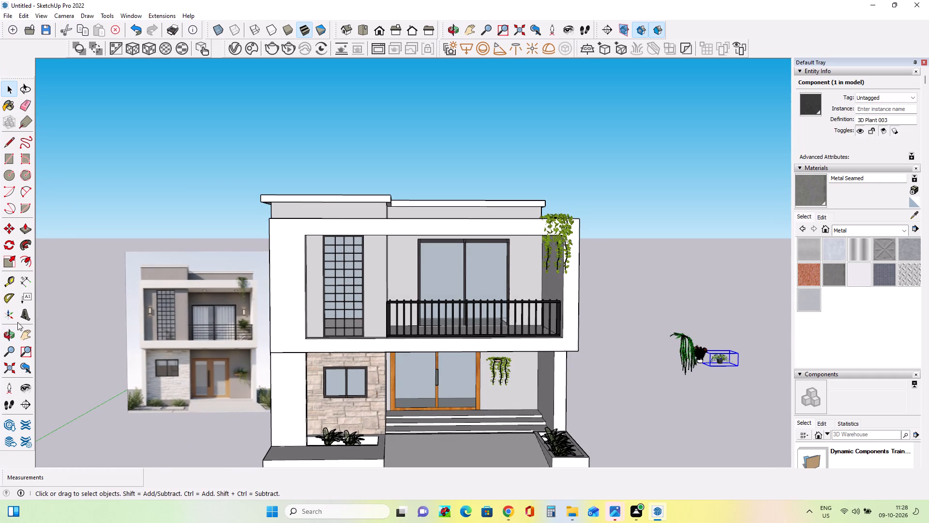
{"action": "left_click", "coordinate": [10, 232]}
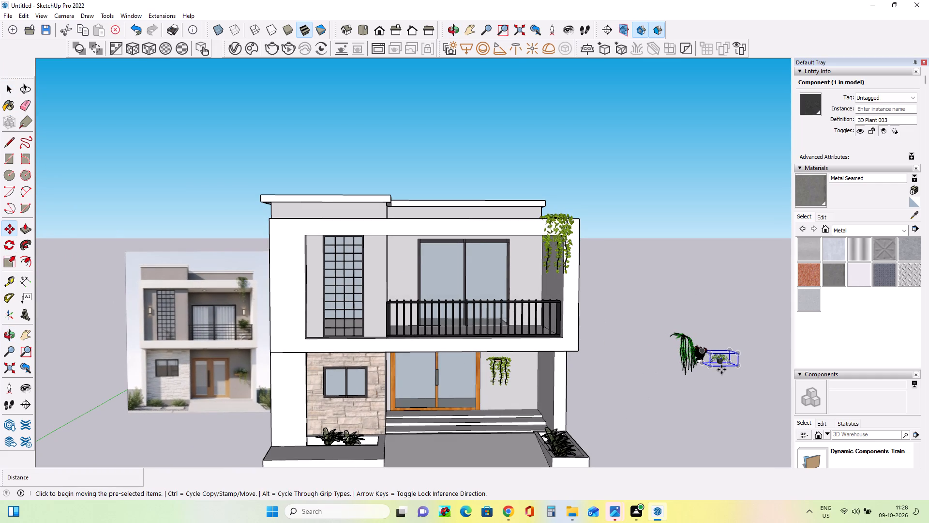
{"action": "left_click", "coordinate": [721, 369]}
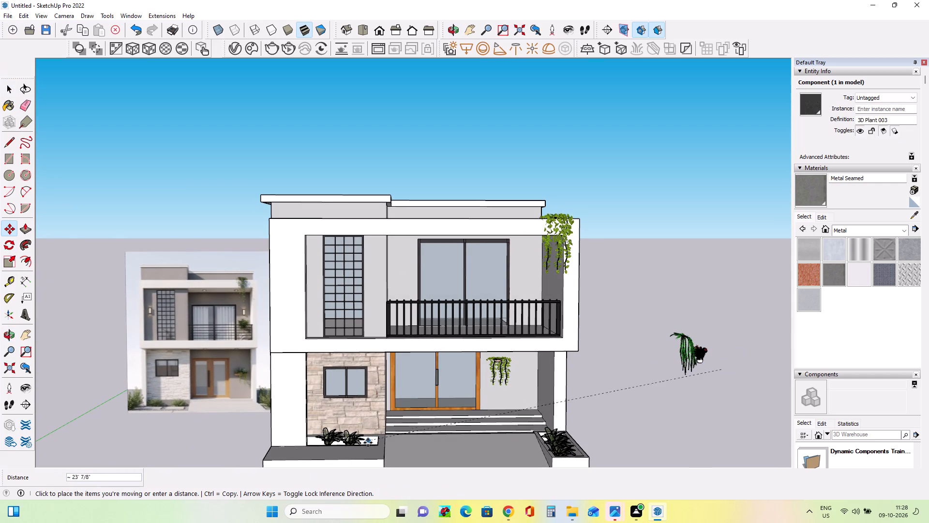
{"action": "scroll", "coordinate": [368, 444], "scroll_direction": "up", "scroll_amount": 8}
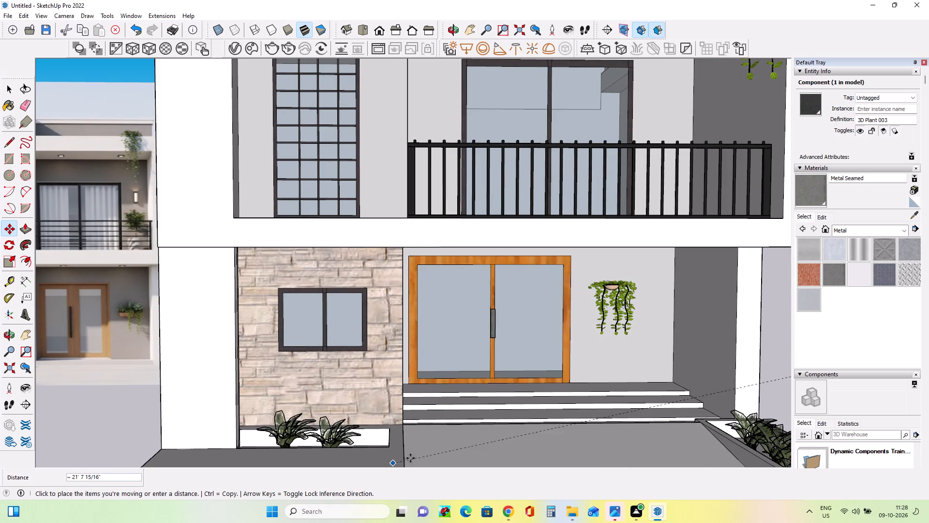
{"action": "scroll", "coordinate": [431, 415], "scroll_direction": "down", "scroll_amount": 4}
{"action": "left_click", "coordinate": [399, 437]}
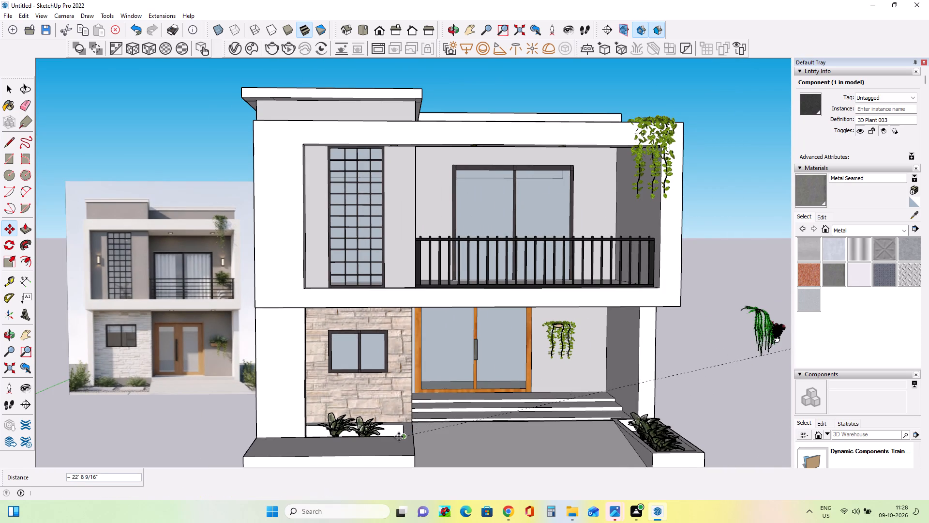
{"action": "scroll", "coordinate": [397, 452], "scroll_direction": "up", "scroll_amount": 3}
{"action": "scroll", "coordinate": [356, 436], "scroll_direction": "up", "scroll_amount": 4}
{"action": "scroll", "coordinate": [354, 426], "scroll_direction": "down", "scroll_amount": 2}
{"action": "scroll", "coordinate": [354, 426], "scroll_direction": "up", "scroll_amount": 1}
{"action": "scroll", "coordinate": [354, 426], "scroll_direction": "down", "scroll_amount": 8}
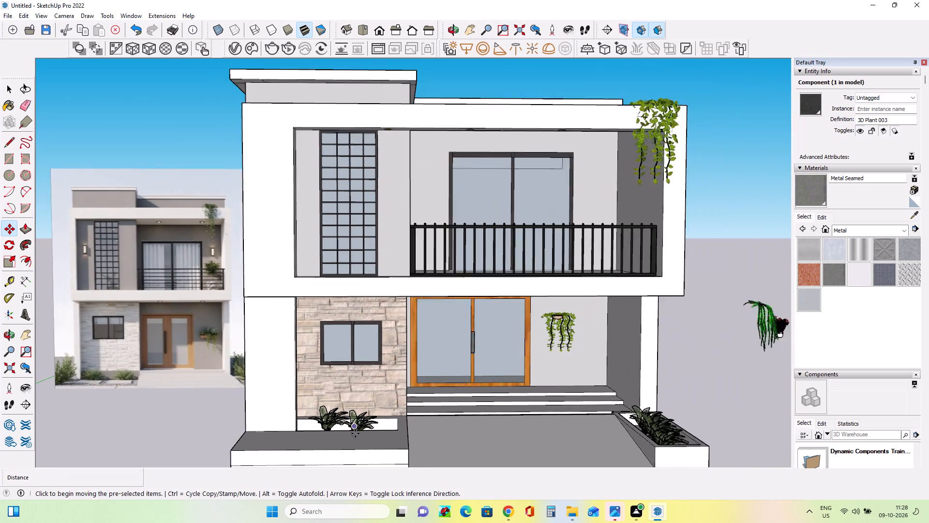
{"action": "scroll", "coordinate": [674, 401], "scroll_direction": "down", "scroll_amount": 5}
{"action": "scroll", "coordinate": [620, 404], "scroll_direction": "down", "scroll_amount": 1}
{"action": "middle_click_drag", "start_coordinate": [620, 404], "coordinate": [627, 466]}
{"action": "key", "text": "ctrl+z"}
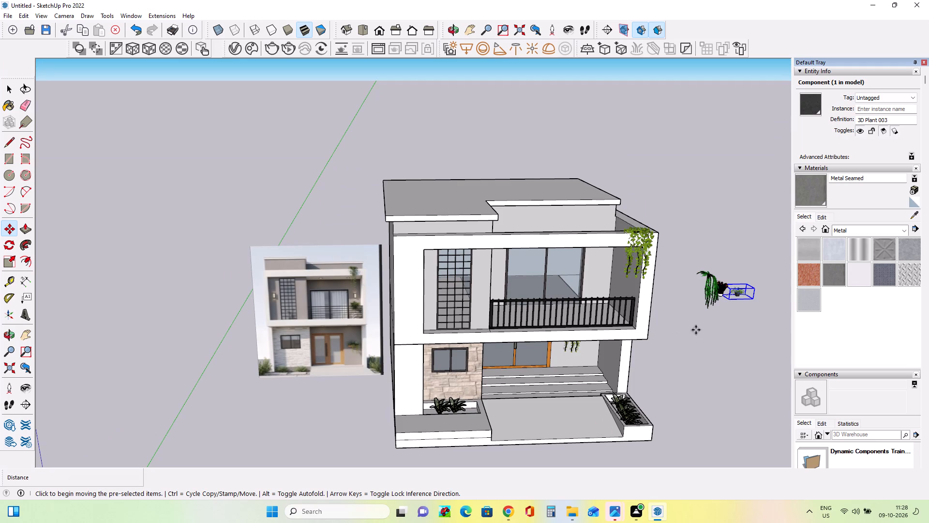
Move the small potted plant about 45' 4 3/8" from beside the house to the planter below the ground-floor window.
{"action": "middle_click_drag", "start_coordinate": [505, 396], "coordinate": [303, 452]}
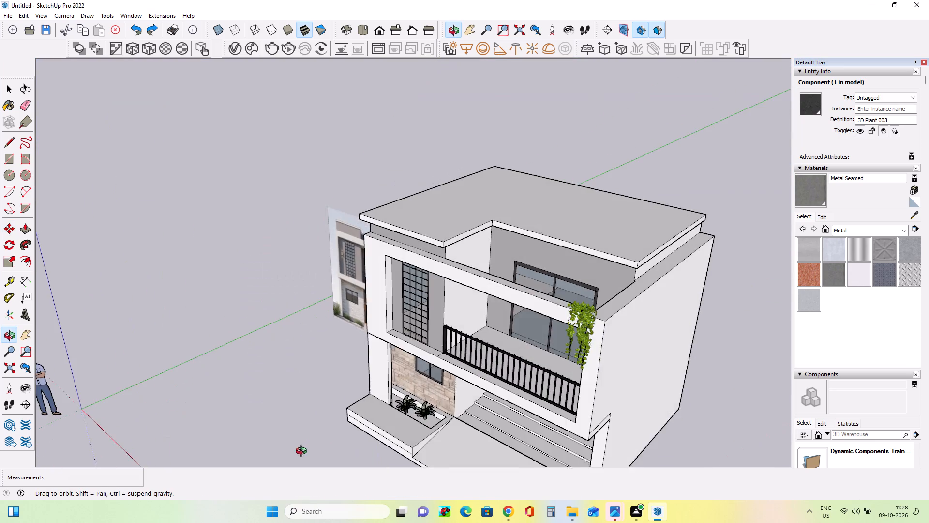
{"action": "middle_click_drag", "start_coordinate": [303, 452], "coordinate": [303, 452]}
{"action": "middle_click_drag", "start_coordinate": [414, 428], "coordinate": [577, 392]}
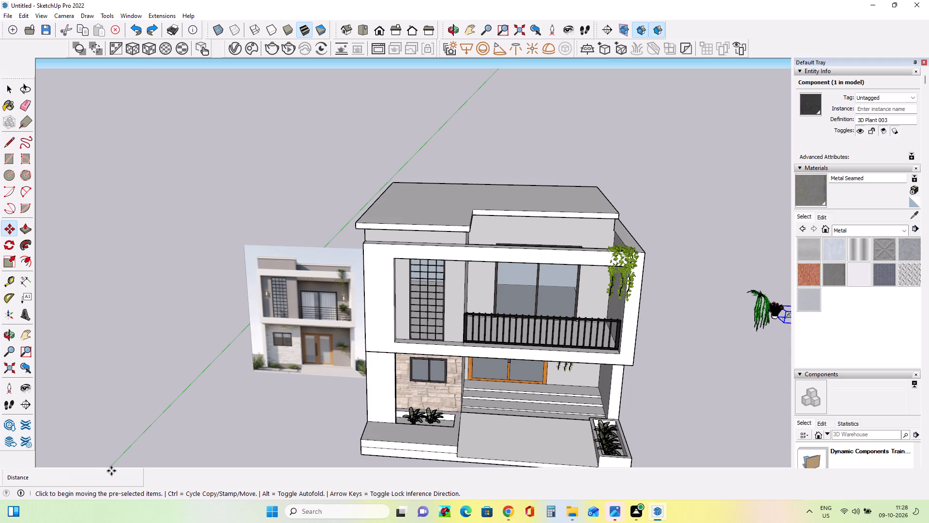
{"action": "scroll", "coordinate": [272, 407], "scroll_direction": "down", "scroll_amount": 5}
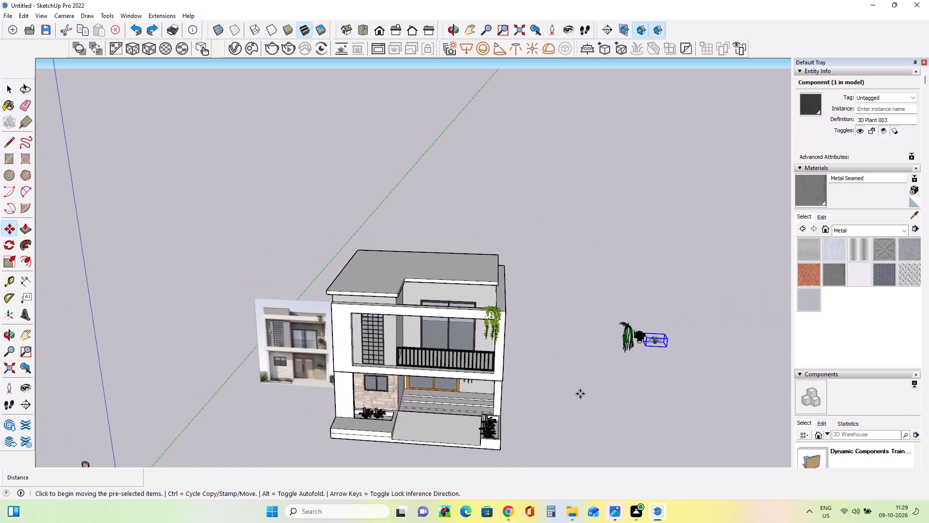
{"action": "left_click", "coordinate": [644, 348]}
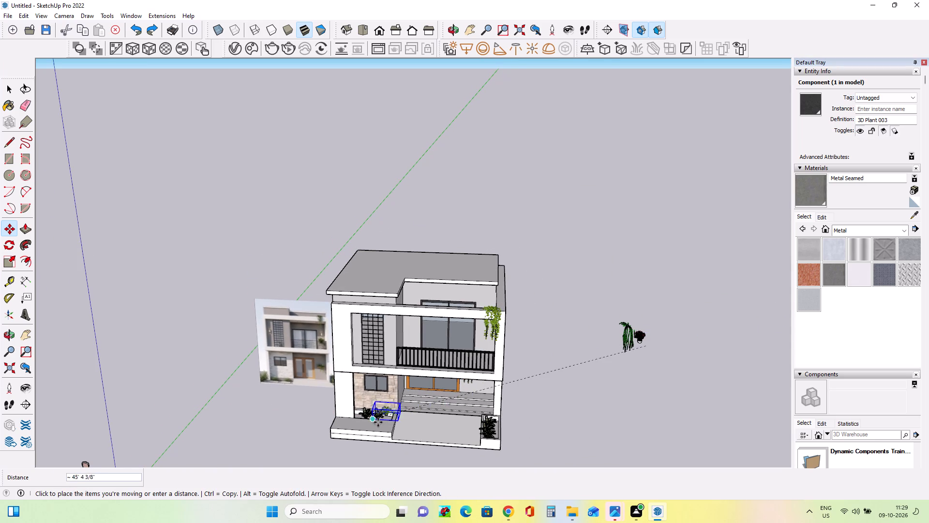
{"action": "left_click", "coordinate": [375, 424]}
Shift the potted plant about 9 9/16" toward the planter plants, and nudge it another 4 13/16" or so along the stone wall.
{"action": "scroll", "coordinate": [400, 436], "scroll_direction": "up", "scroll_amount": 4}
{"action": "scroll", "coordinate": [400, 436], "scroll_direction": "down", "scroll_amount": 1}
{"action": "scroll", "coordinate": [400, 436], "scroll_direction": "up", "scroll_amount": 6}
{"action": "middle_click_drag", "start_coordinate": [399, 435], "coordinate": [490, 423]}
{"action": "scroll", "coordinate": [391, 423], "scroll_direction": "up", "scroll_amount": 7}
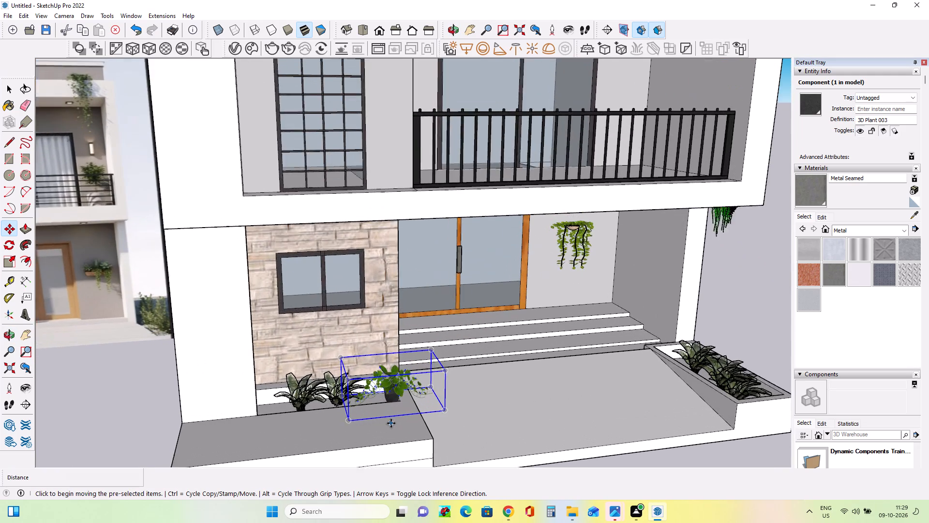
{"action": "left_click", "coordinate": [391, 419]}
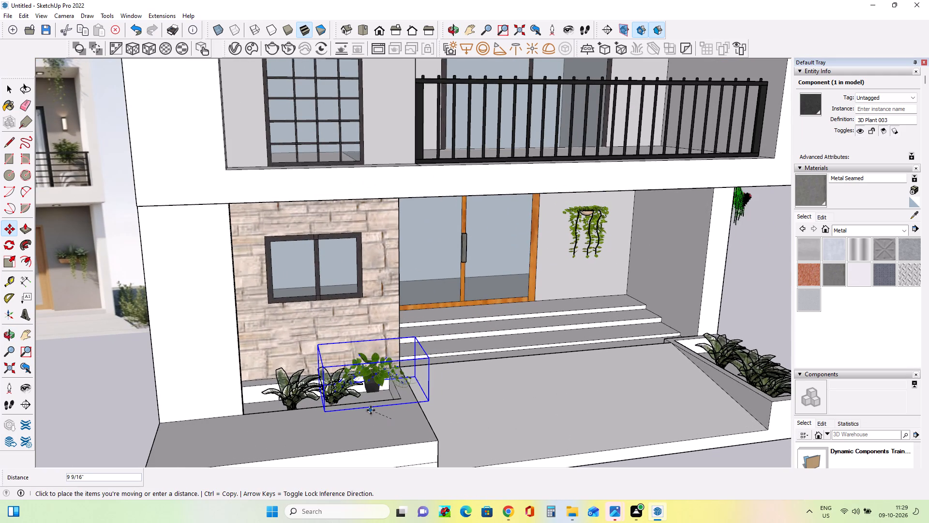
{"action": "left_click", "coordinate": [371, 414]}
{"action": "middle_click_drag", "start_coordinate": [469, 392], "coordinate": [395, 385]}
{"action": "middle_click_drag", "start_coordinate": [373, 419], "coordinate": [283, 382]}
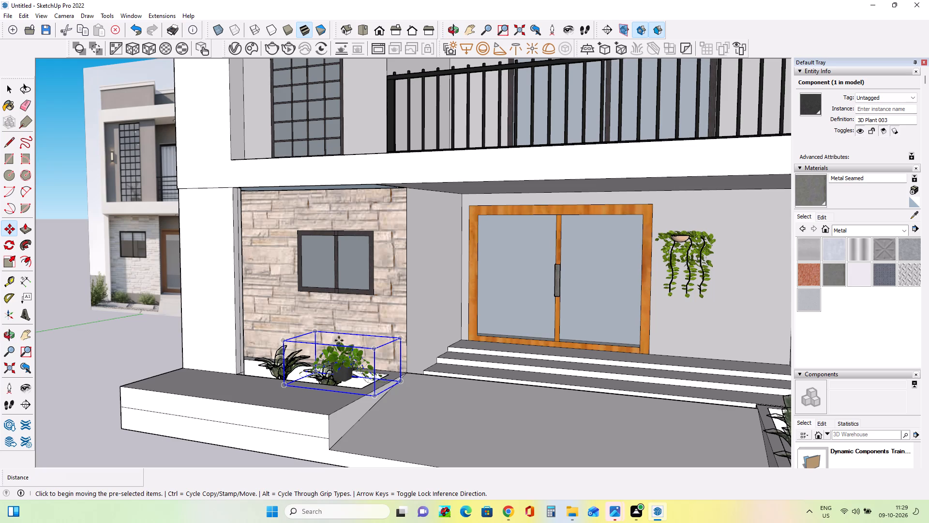
{"action": "left_click", "coordinate": [339, 340]}
{"action": "left_click", "coordinate": [346, 337]}
Reposition the potted plant with moves of about 8 15/16" and 1' 1 1/16" to the planter's end near the entrance steps.
{"action": "scroll", "coordinate": [351, 396], "scroll_direction": "up", "scroll_amount": 2}
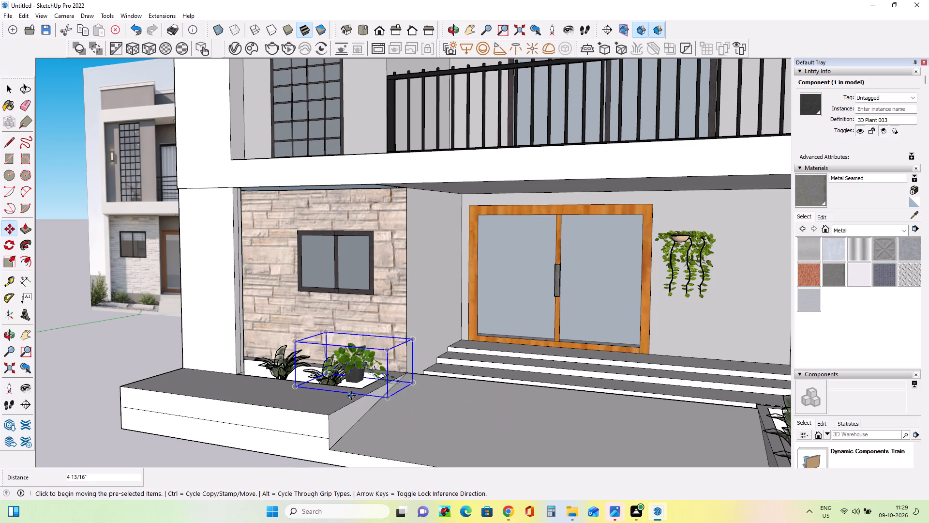
{"action": "scroll", "coordinate": [351, 396], "scroll_direction": "up", "scroll_amount": 4}
{"action": "middle_click_drag", "start_coordinate": [317, 398], "coordinate": [458, 404]}
{"action": "left_click", "coordinate": [450, 370]}
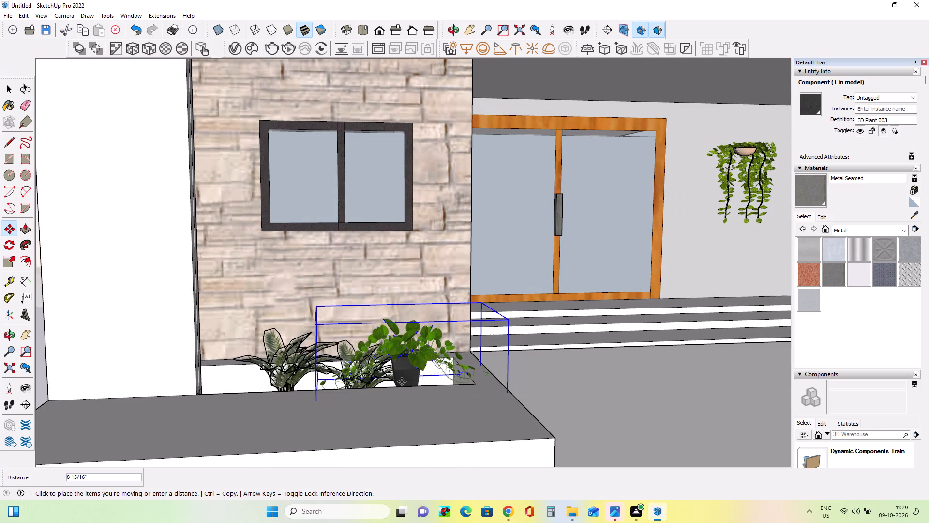
{"action": "left_click", "coordinate": [402, 382]}
{"action": "middle_click_drag", "start_coordinate": [469, 400], "coordinate": [154, 478]}
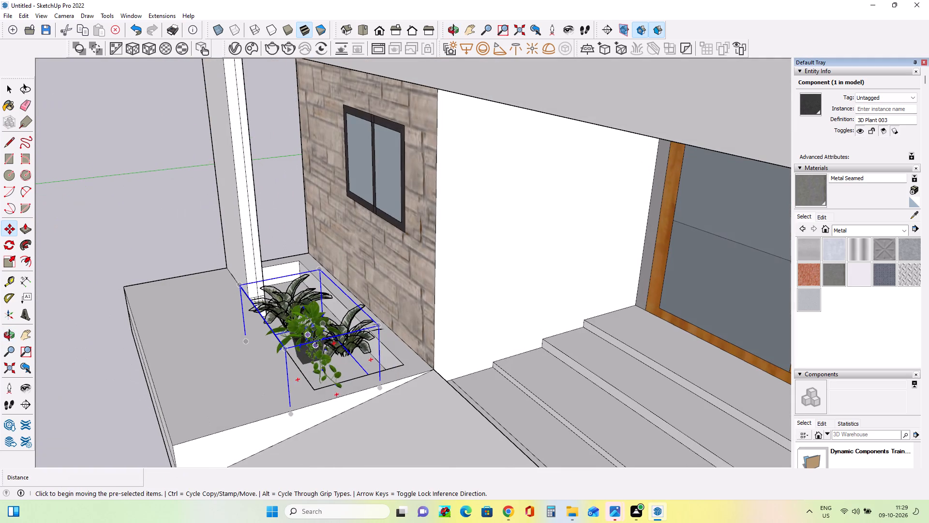
{"action": "left_click", "coordinate": [310, 328]}
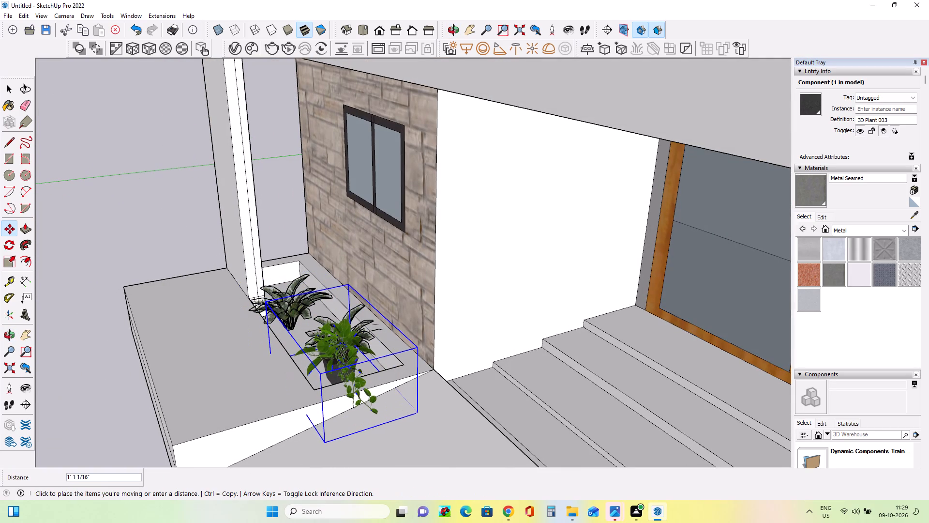
{"action": "left_click", "coordinate": [342, 352]}
Nudge the potted plant within the planter's step-side end, lower it about 5 1/2" so the pot sinks in, and deselect it.
{"action": "middle_click_drag", "start_coordinate": [297, 423], "coordinate": [501, 355]}
{"action": "left_click", "coordinate": [488, 320]}
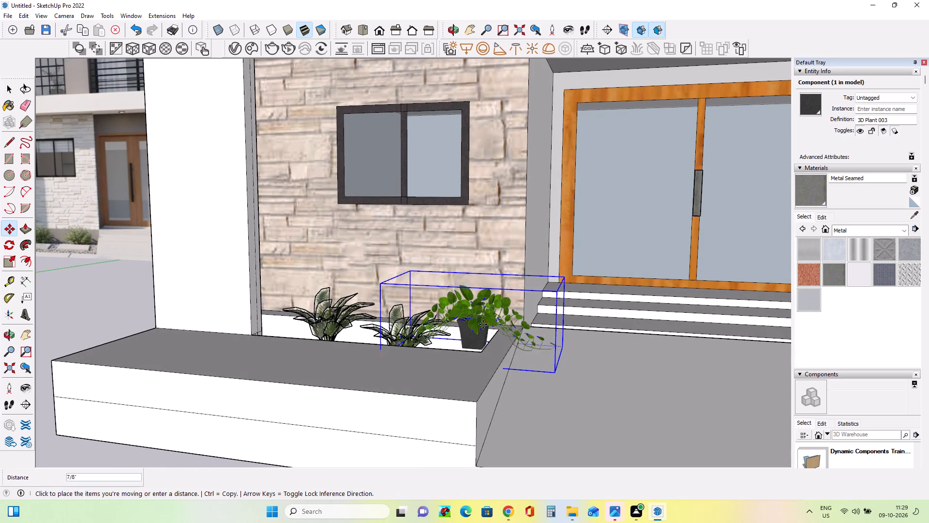
{"action": "left_click", "coordinate": [482, 318]}
{"action": "middle_click_drag", "start_coordinate": [426, 378], "coordinate": [506, 373]}
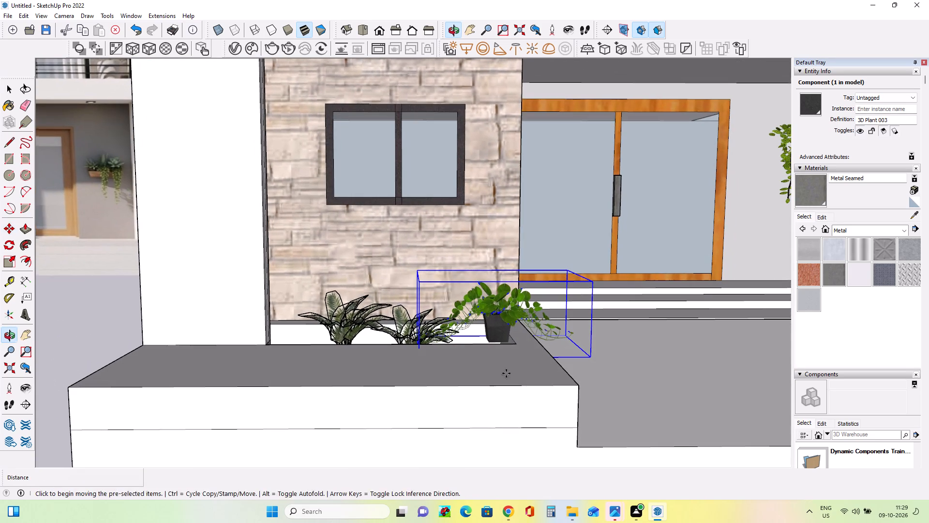
{"action": "left_click", "coordinate": [498, 295]}
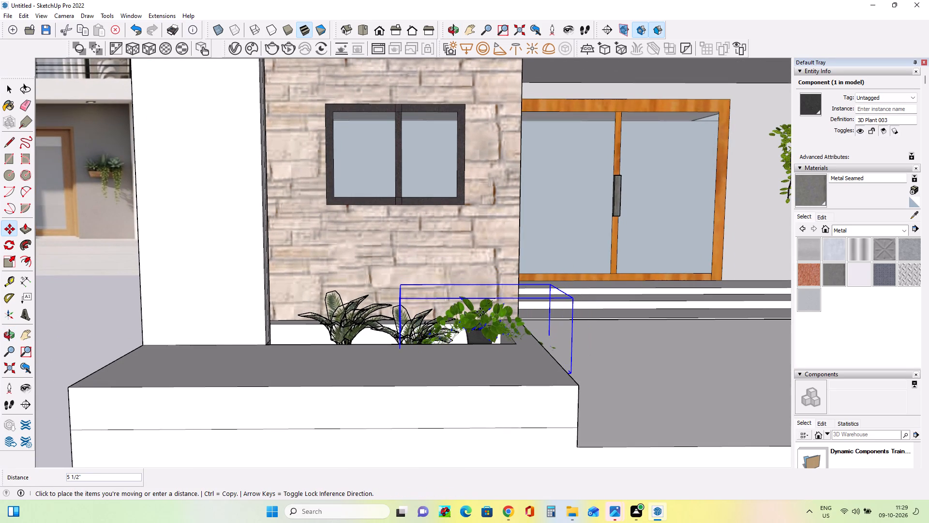
{"action": "left_click", "coordinate": [480, 317]}
{"action": "middle_click_drag", "start_coordinate": [575, 368], "coordinate": [592, 413]}
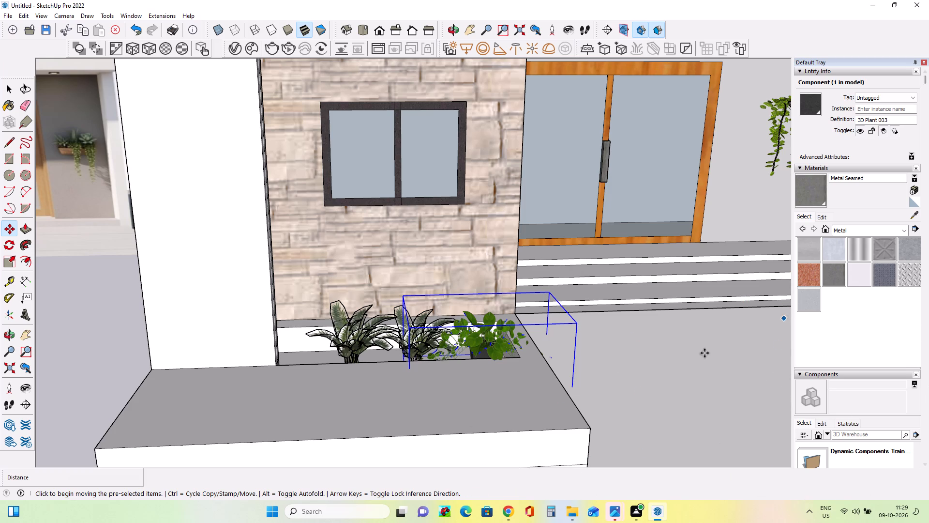
{"action": "scroll", "coordinate": [505, 440], "scroll_direction": "down", "scroll_amount": 12}
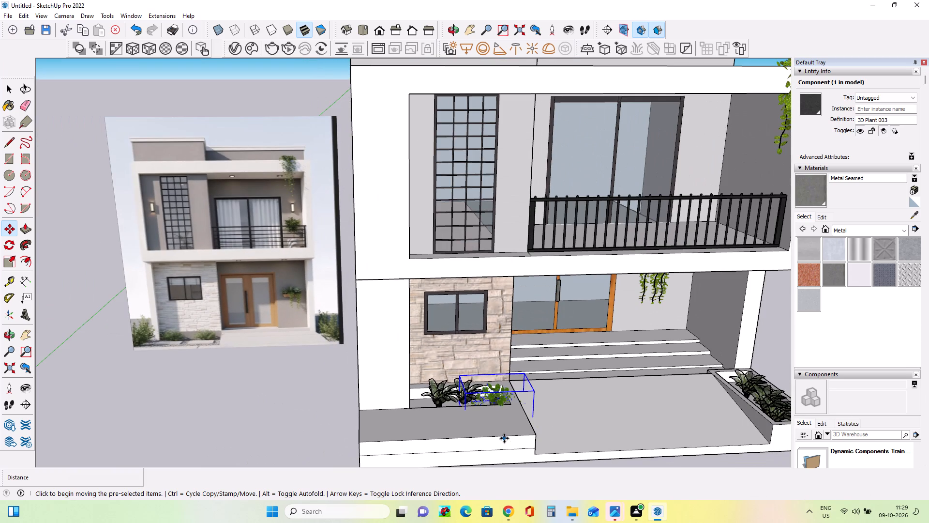
{"action": "left_click", "coordinate": [6, 87]}
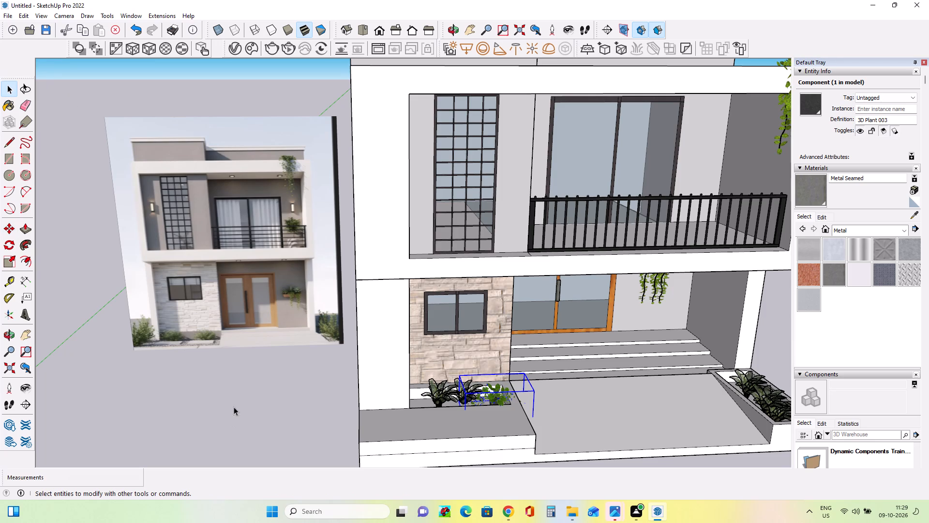
{"action": "left_click", "coordinate": [235, 405]}
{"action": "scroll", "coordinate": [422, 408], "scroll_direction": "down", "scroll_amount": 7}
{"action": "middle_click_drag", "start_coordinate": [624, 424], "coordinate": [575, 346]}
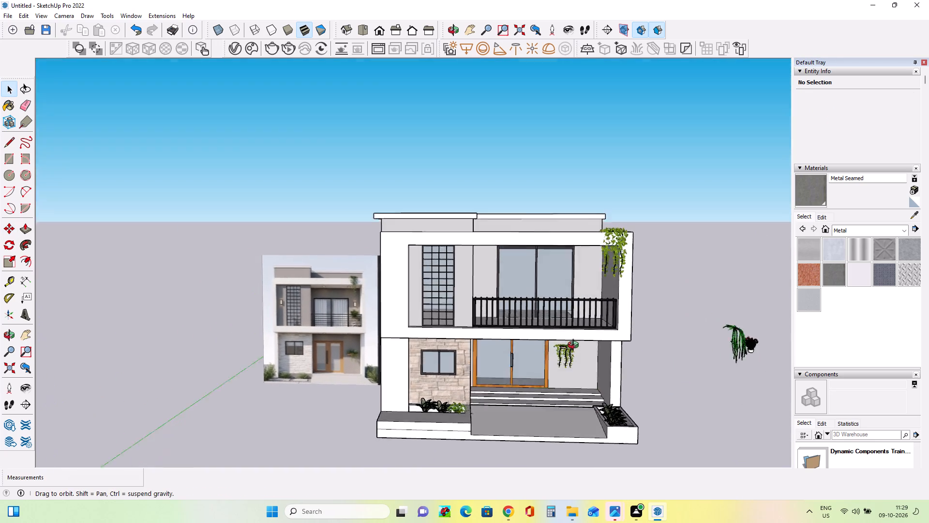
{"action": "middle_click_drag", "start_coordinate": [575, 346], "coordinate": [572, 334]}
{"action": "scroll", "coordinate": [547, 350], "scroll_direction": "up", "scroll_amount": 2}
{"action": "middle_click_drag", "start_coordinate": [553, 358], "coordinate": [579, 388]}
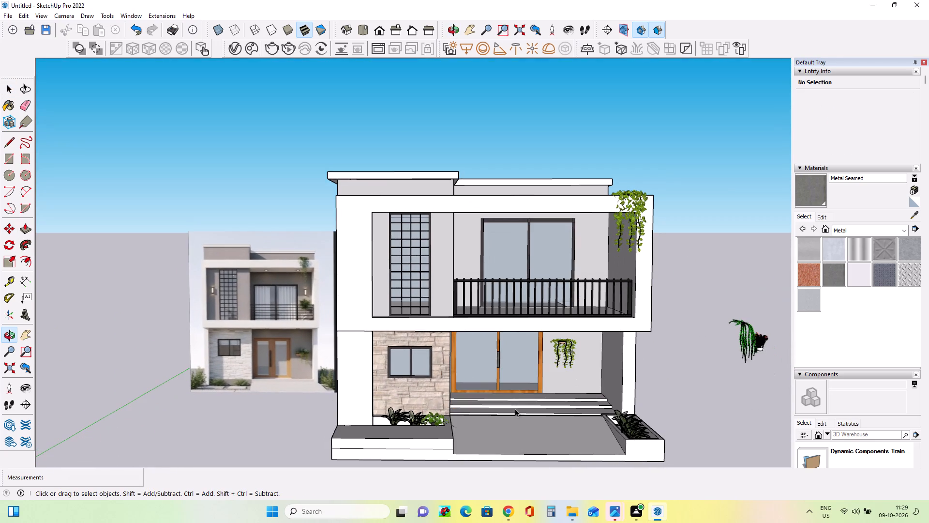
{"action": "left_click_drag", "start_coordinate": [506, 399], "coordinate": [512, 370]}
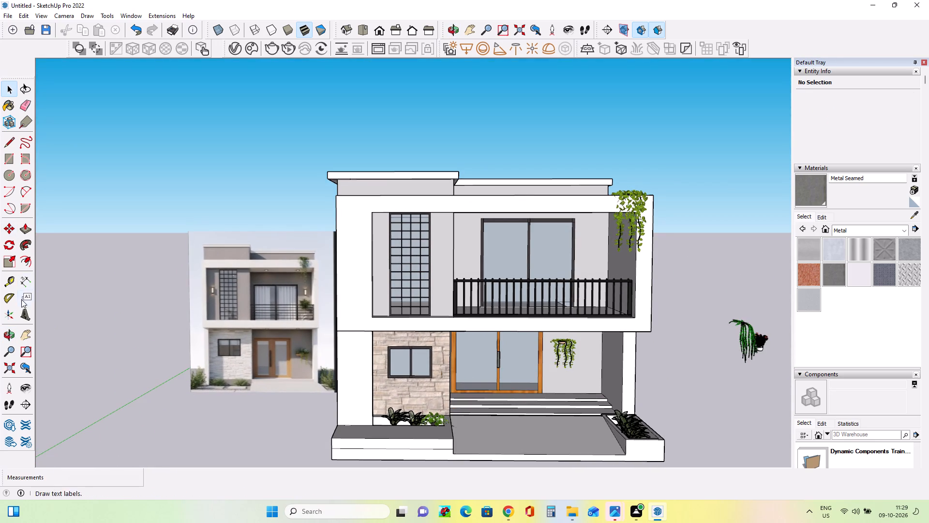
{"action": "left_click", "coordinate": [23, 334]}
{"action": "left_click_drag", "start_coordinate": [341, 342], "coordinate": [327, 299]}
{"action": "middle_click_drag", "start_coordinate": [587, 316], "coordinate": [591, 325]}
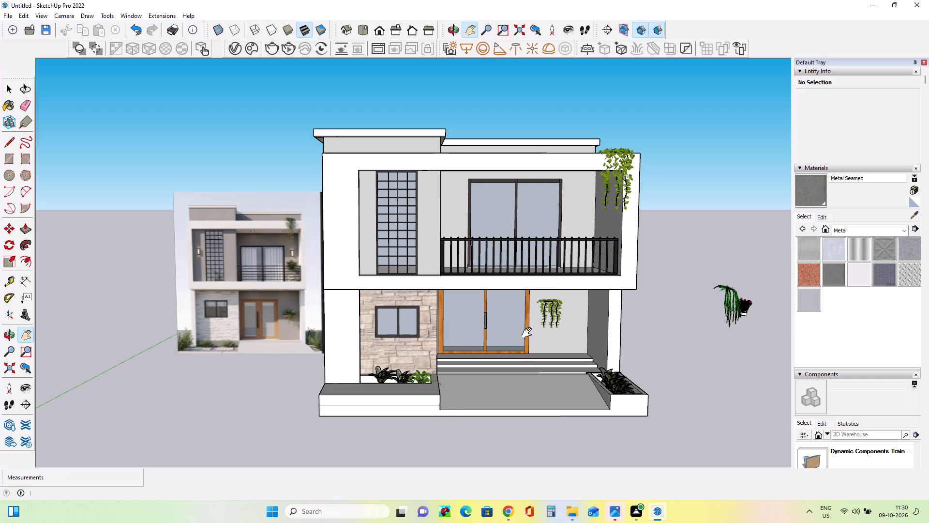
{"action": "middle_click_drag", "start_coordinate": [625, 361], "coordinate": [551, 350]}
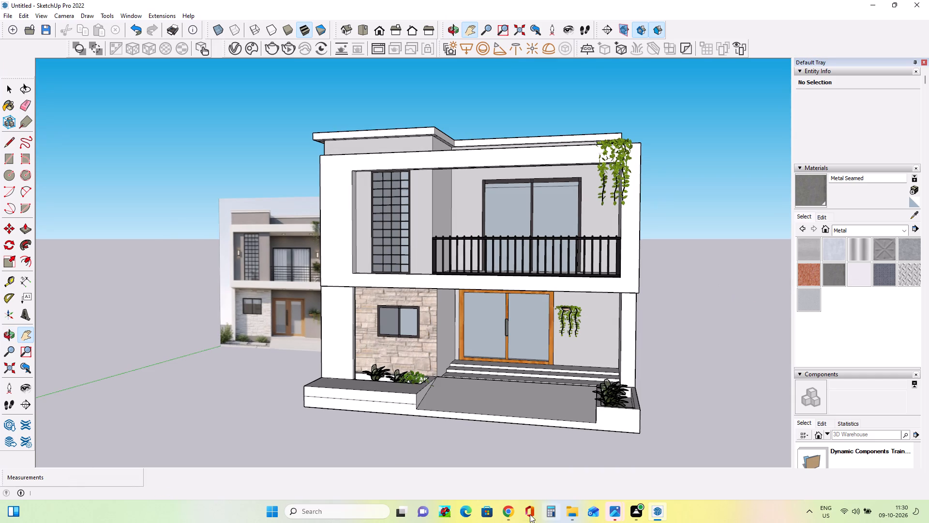
Look through the SketchUp files available for import in the Downloads folder, and leave without importing one.
{"action": "left_click", "coordinate": [8, 17]}
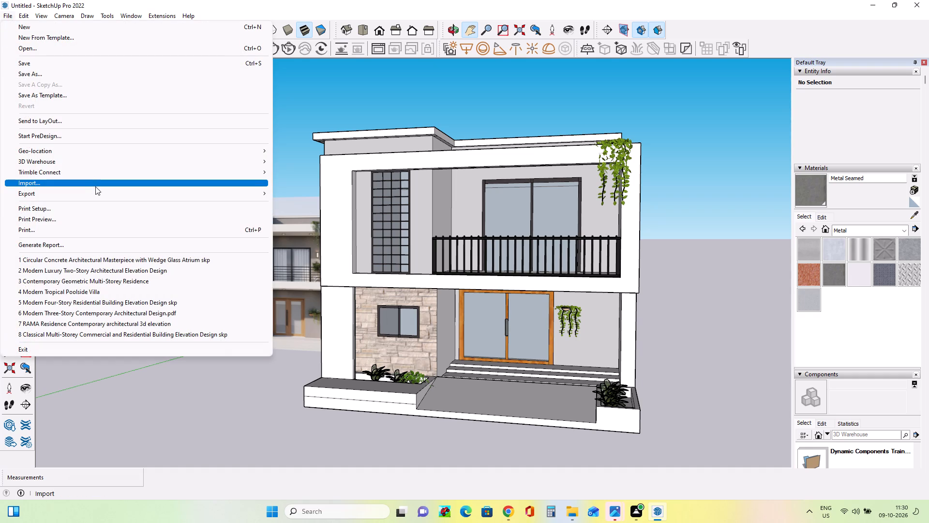
{"action": "left_click", "coordinate": [95, 186]}
{"action": "scroll", "coordinate": [469, 323], "scroll_direction": "down", "scroll_amount": 3}
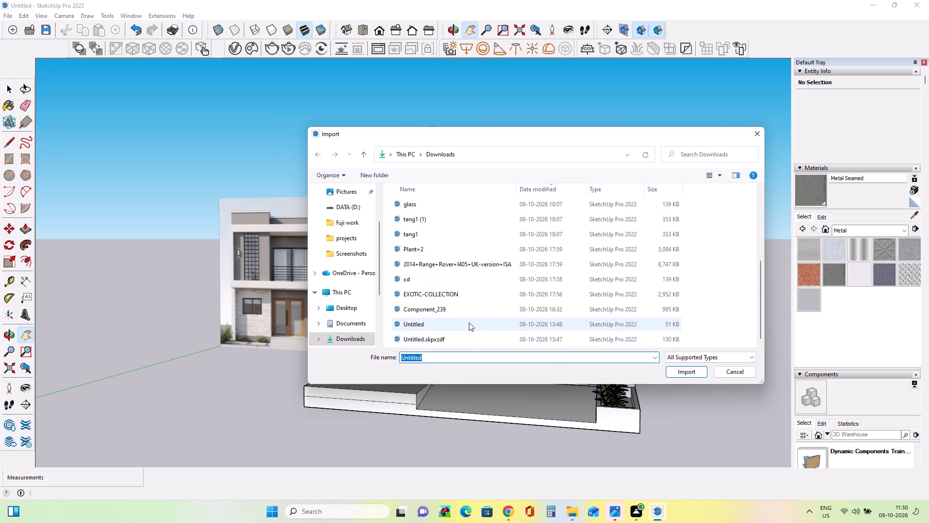
{"action": "scroll", "coordinate": [469, 323], "scroll_direction": "down", "scroll_amount": 7}
{"action": "scroll", "coordinate": [449, 324], "scroll_direction": "up", "scroll_amount": 4}
{"action": "scroll", "coordinate": [449, 324], "scroll_direction": "down", "scroll_amount": 15}
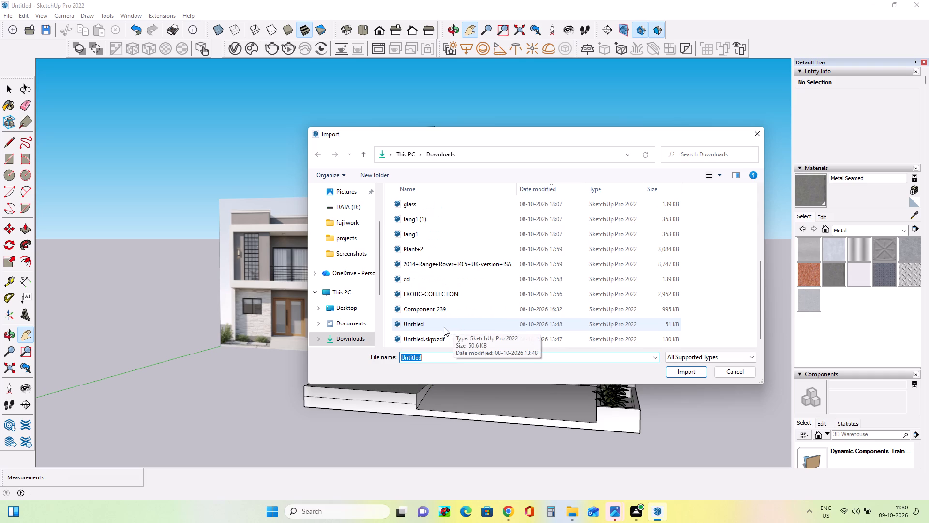
{"action": "scroll", "coordinate": [441, 340], "scroll_direction": "up", "scroll_amount": 4}
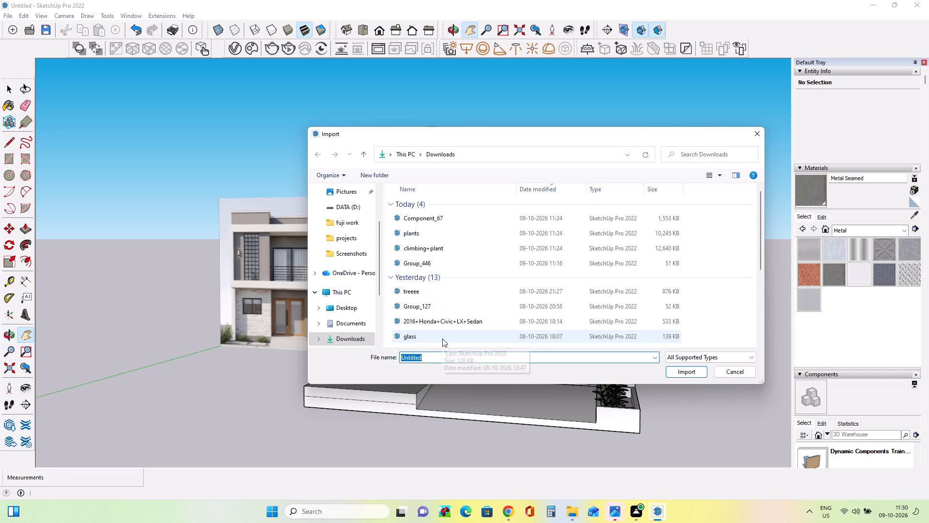
{"action": "scroll", "coordinate": [442, 338], "scroll_direction": "up", "scroll_amount": 2}
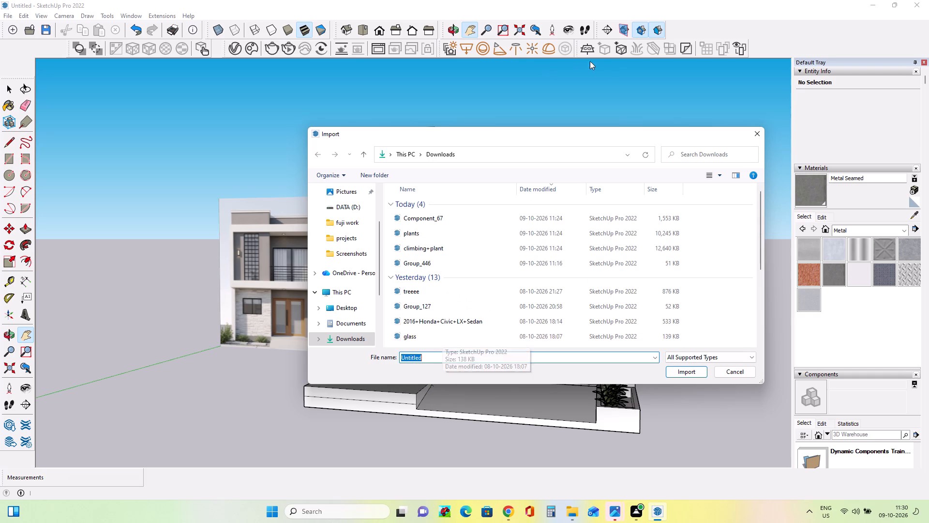
{"action": "left_click", "coordinate": [740, 372]}
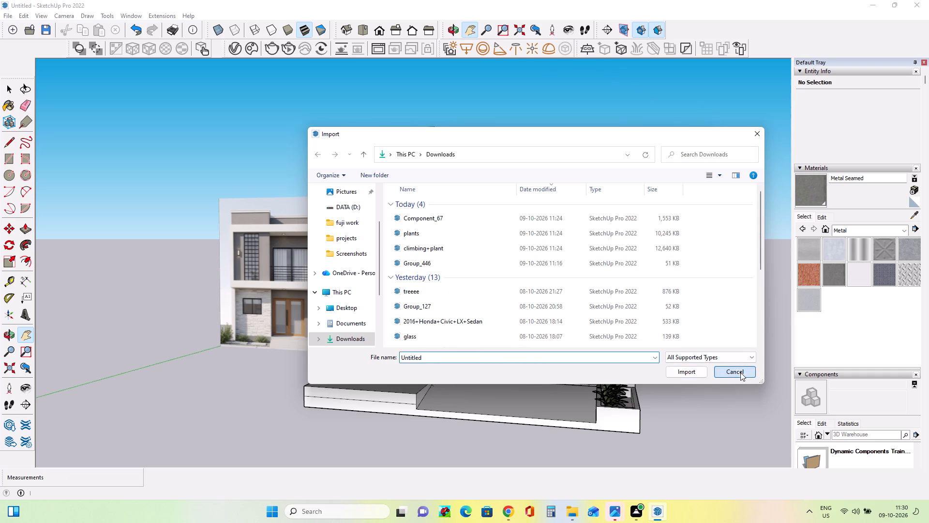
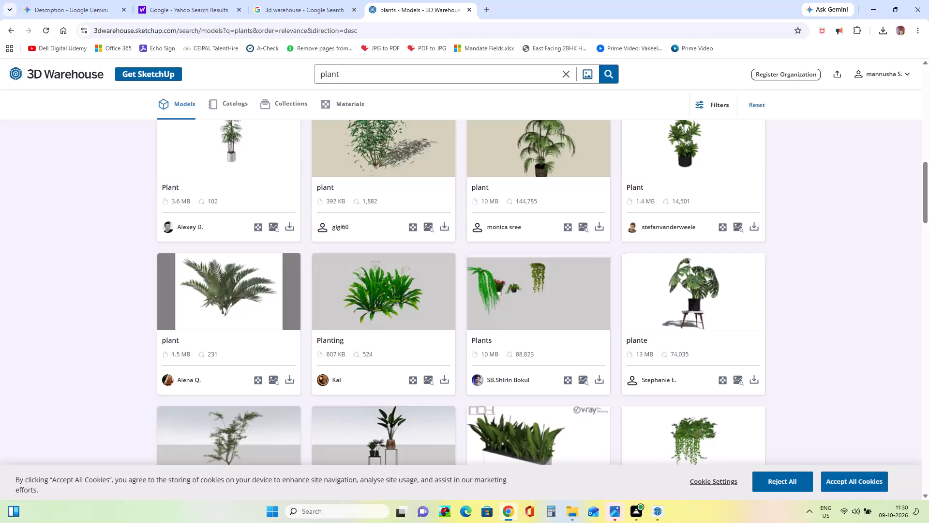
Replace the plant query in 3D Warehouse with a model search for "curtain".
{"action": "key", "text": "BackSpace"}
{"action": "key", "text": "BackSpace"}
{"action": "key", "text": "BackSpace"}
{"action": "key", "text": "BackSpace"}
{"action": "key", "text": "BackSpace"}
{"action": "type", "text": "curtain"}
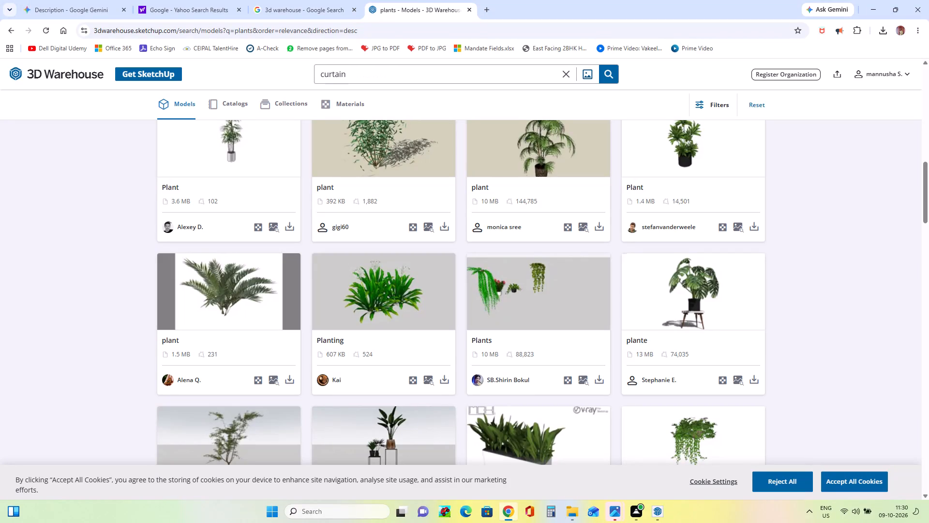
{"action": "key", "text": "Return"}
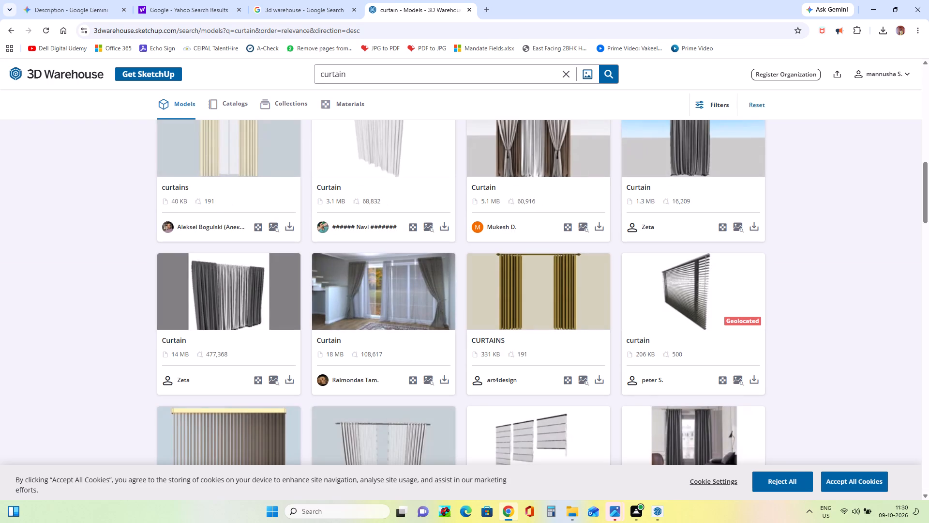
Find the 1.6 MB Curtain model with a pair of light striped curtains and download it as a SketchUp file, dismissing the subscription offer.
{"action": "scroll", "coordinate": [770, 140], "scroll_direction": "down", "scroll_amount": 2}
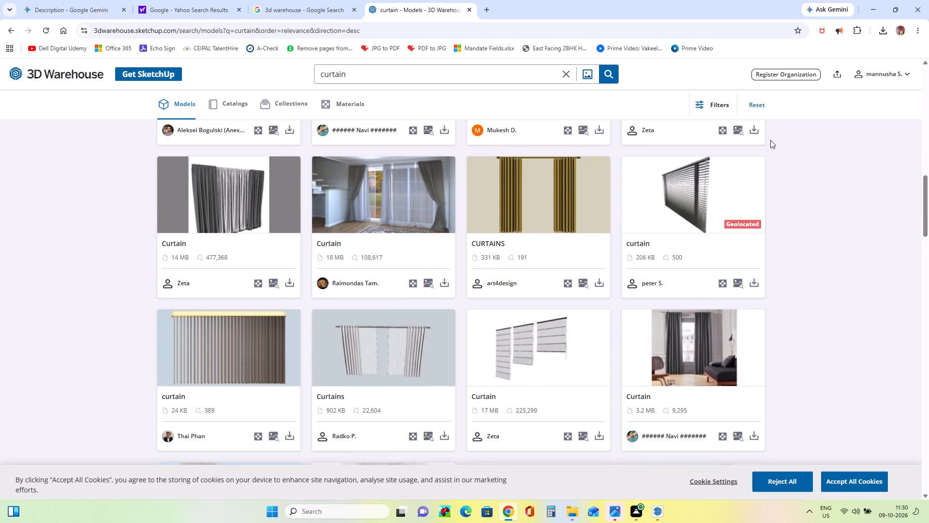
{"action": "scroll", "coordinate": [749, 180], "scroll_direction": "down", "scroll_amount": 7}
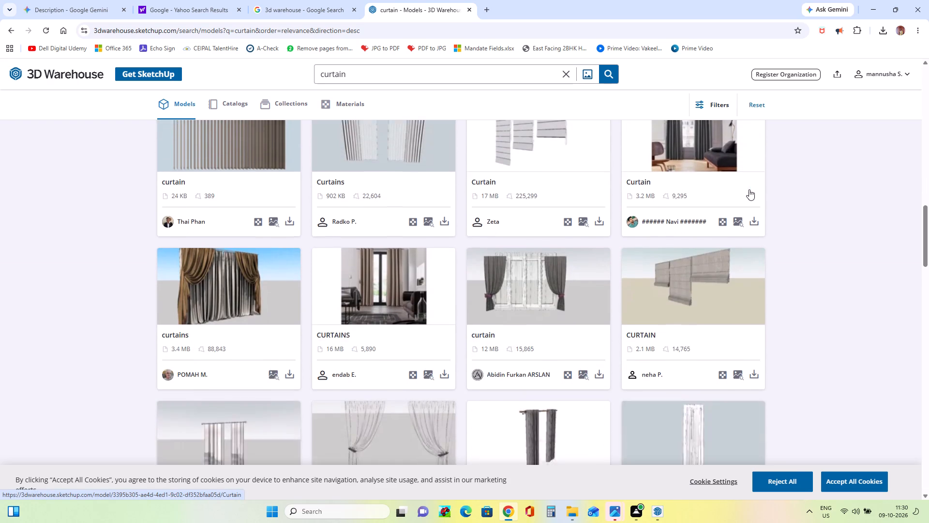
{"action": "scroll", "coordinate": [752, 270], "scroll_direction": "down", "scroll_amount": 2}
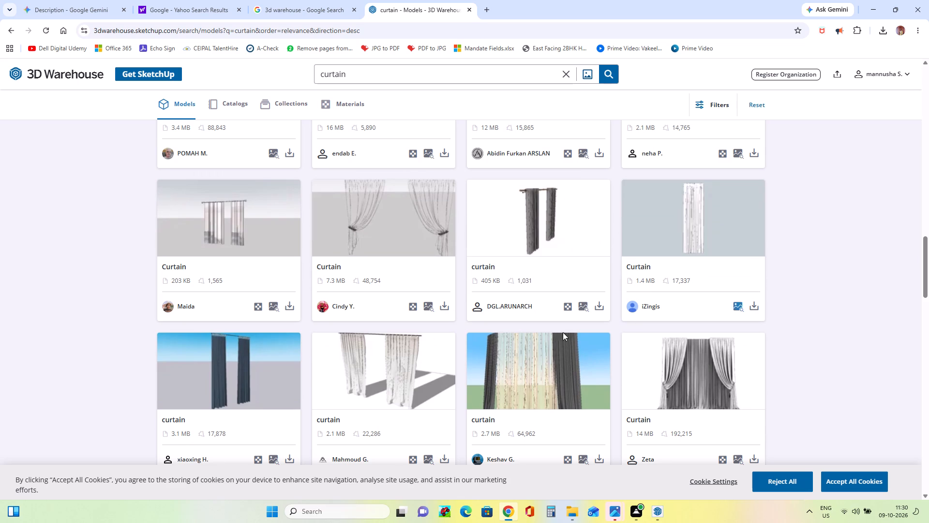
{"action": "scroll", "coordinate": [413, 358], "scroll_direction": "down", "scroll_amount": 3}
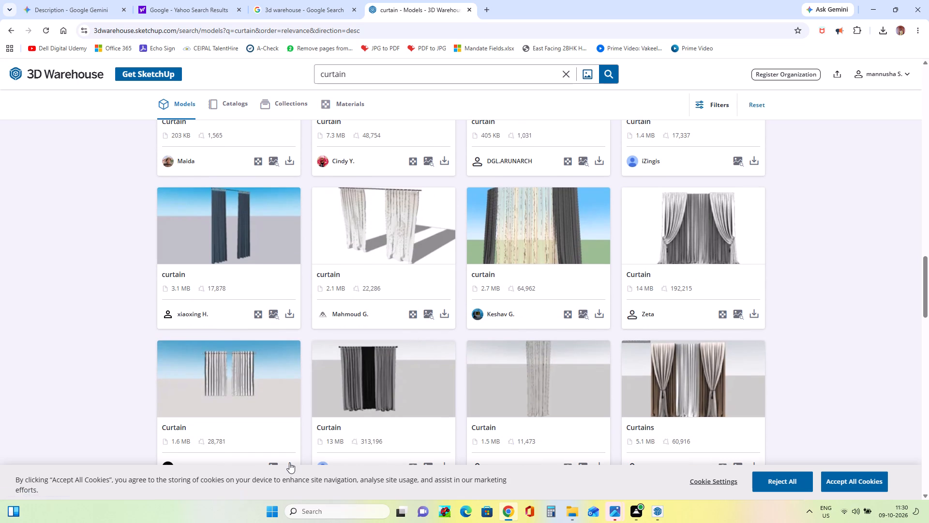
{"action": "scroll", "coordinate": [289, 448], "scroll_direction": "down", "scroll_amount": 2}
{"action": "left_click", "coordinate": [289, 372]}
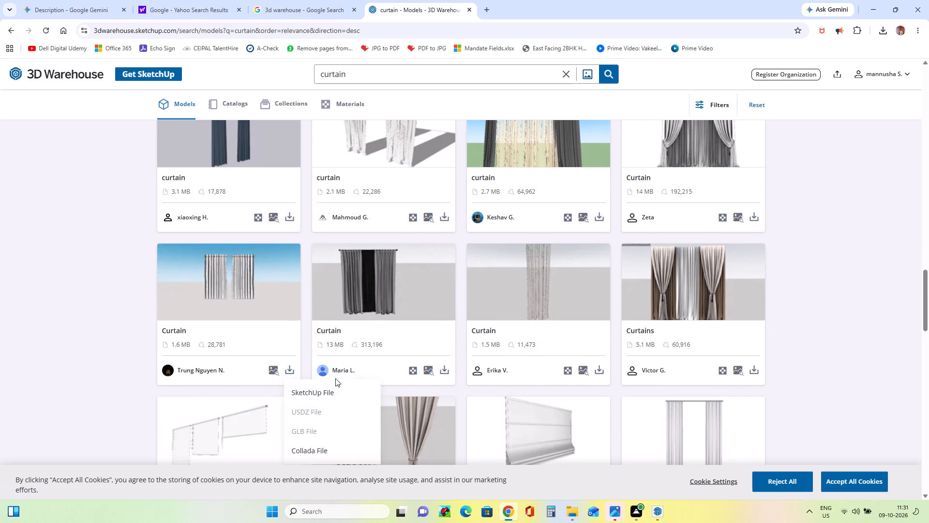
{"action": "left_click", "coordinate": [334, 396]}
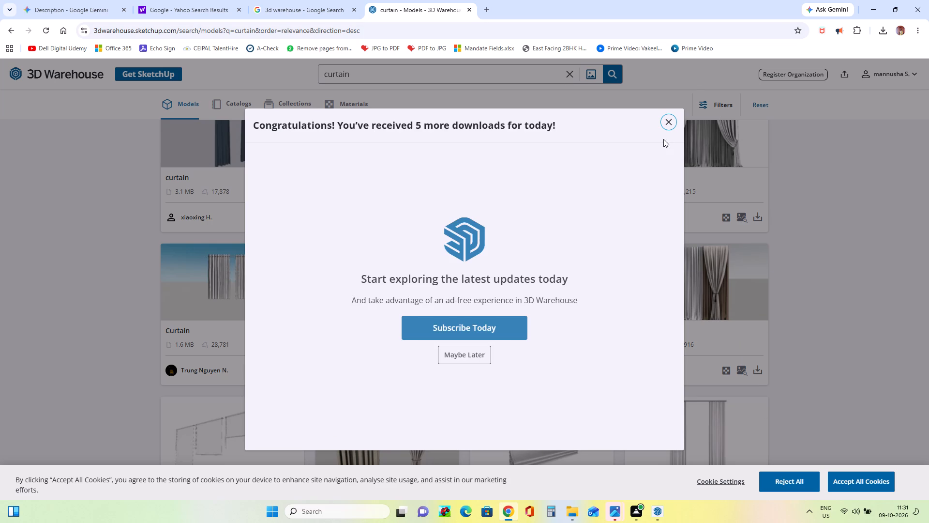
{"action": "left_click", "coordinate": [664, 127]}
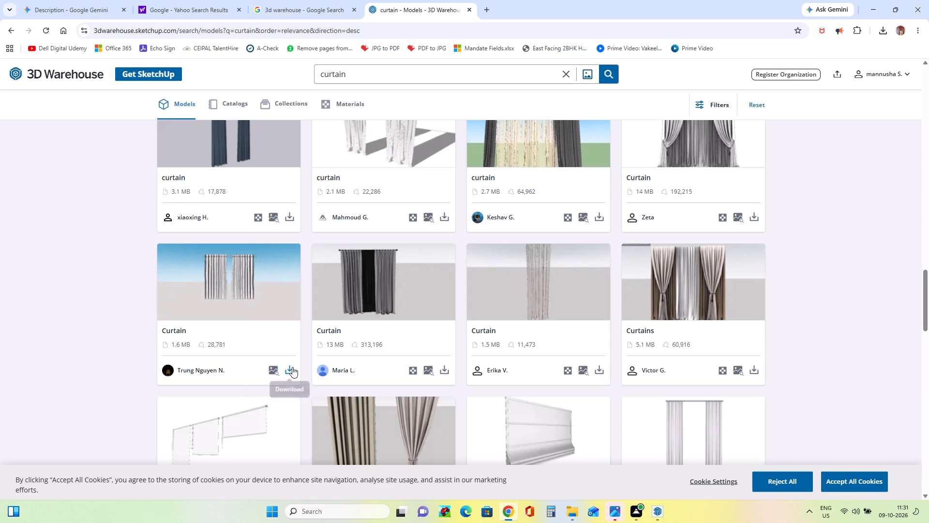
{"action": "left_click", "coordinate": [290, 369]}
{"action": "left_click", "coordinate": [296, 393]}
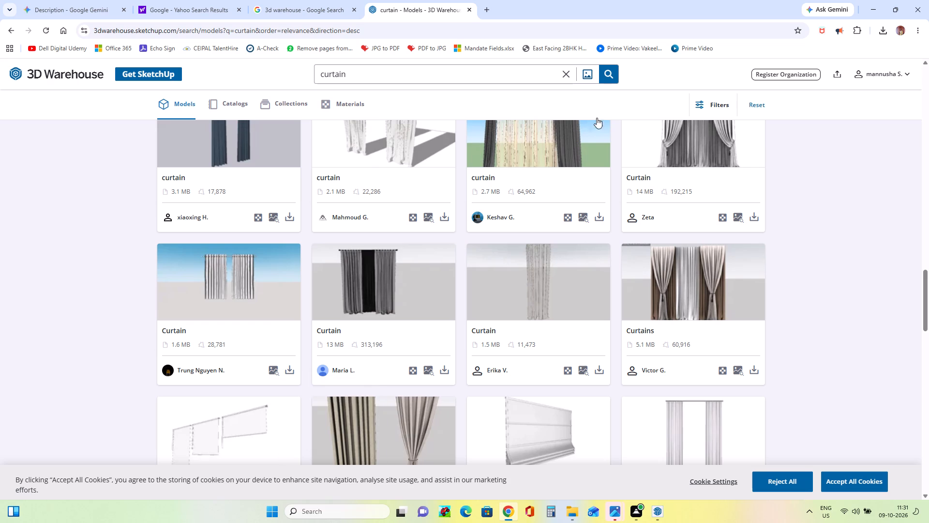
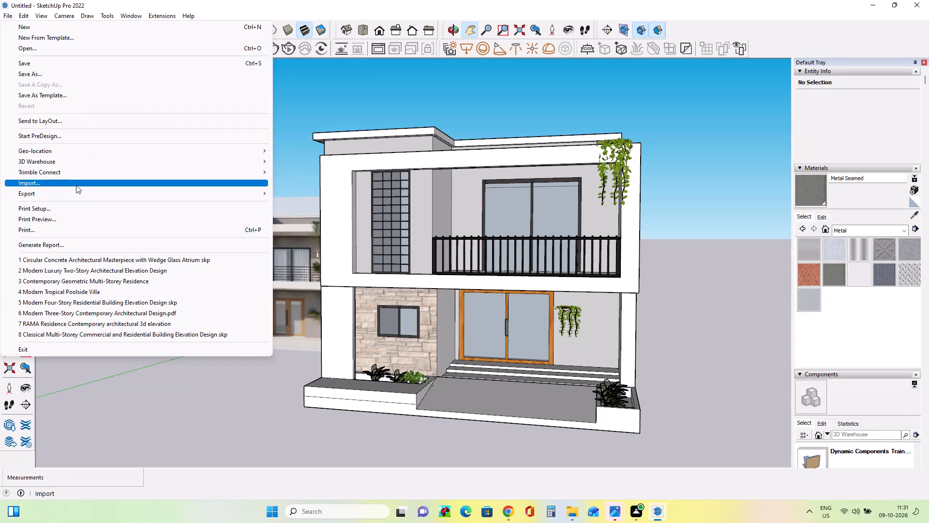
Import the CURTAIN model from Downloads and place it beside the house.
{"action": "left_click", "coordinate": [76, 185]}
{"action": "left_click", "coordinate": [429, 217]}
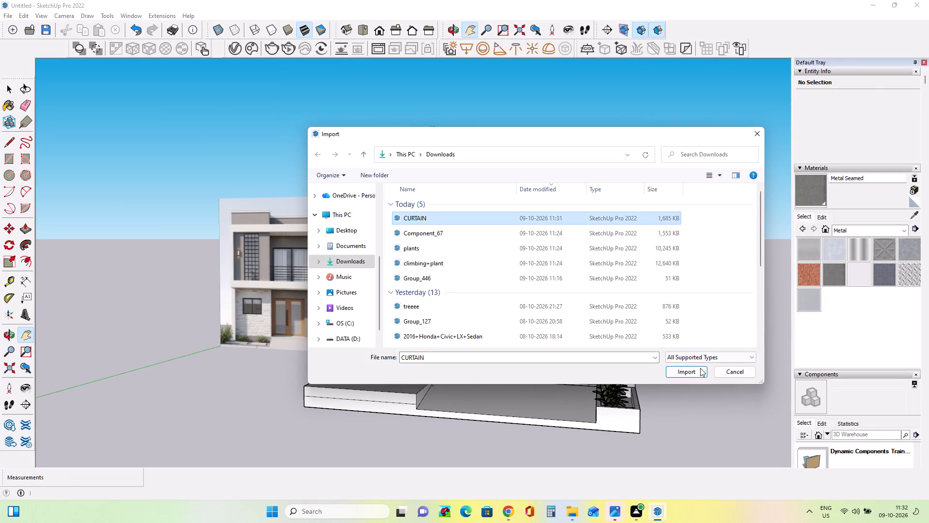
{"action": "left_click", "coordinate": [697, 371]}
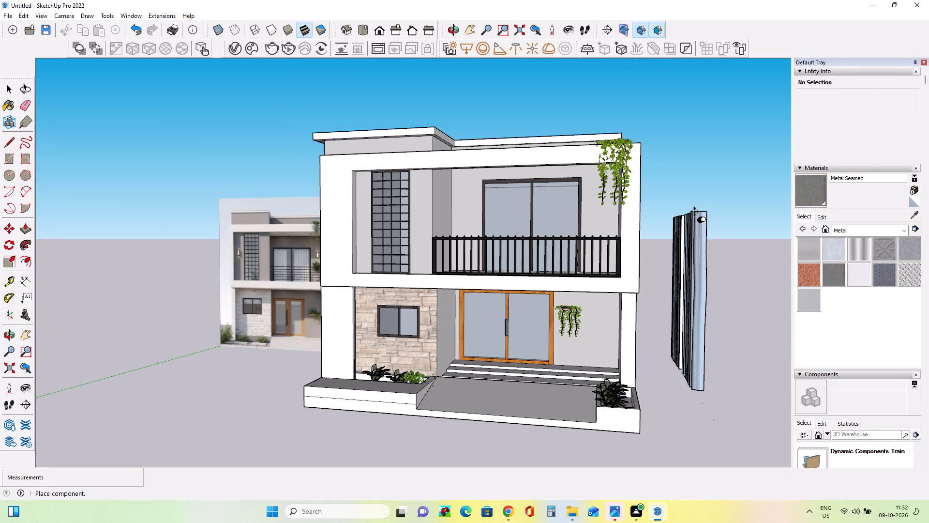
{"action": "left_click", "coordinate": [694, 212]}
Rotate the imported curtain 90 degrees horizontally so it runs parallel to the house's front facade.
{"action": "middle_click_drag", "start_coordinate": [678, 338], "coordinate": [758, 367]}
{"action": "scroll", "coordinate": [678, 331], "scroll_direction": "down", "scroll_amount": 1}
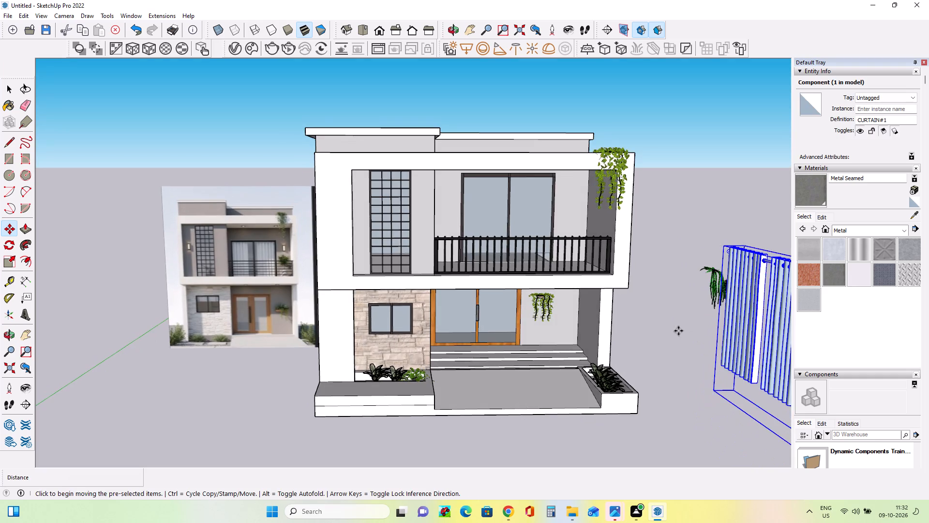
{"action": "scroll", "coordinate": [678, 331], "scroll_direction": "down", "scroll_amount": 5}
{"action": "left_click", "coordinate": [9, 250]}
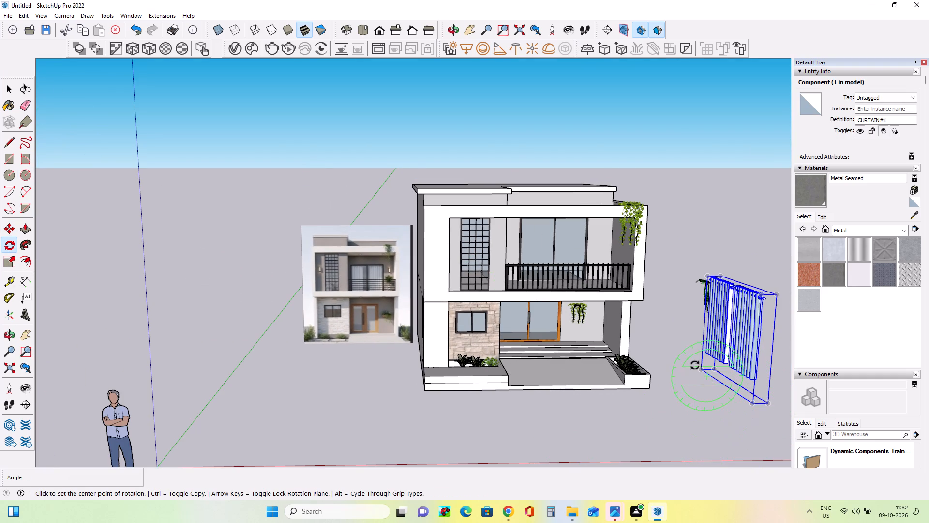
{"action": "scroll", "coordinate": [604, 380], "scroll_direction": "down", "scroll_amount": 6}
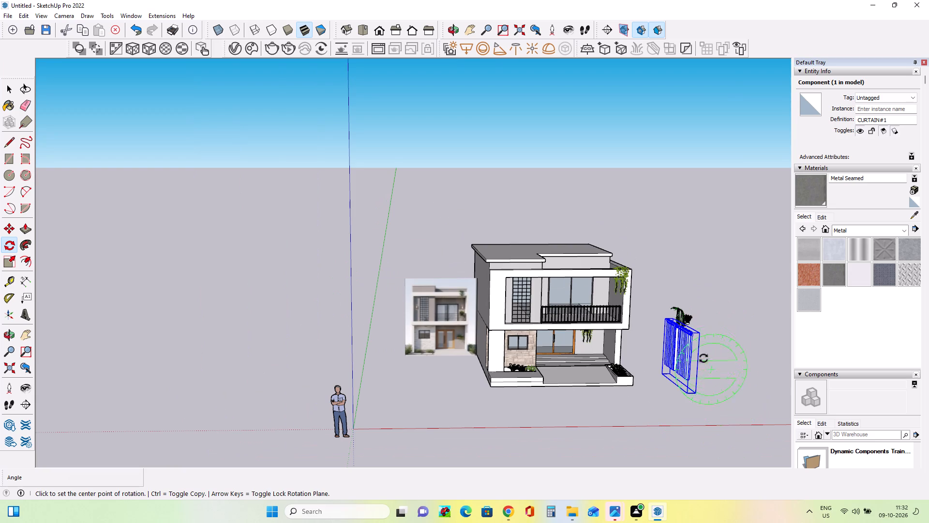
{"action": "middle_click_drag", "start_coordinate": [700, 359], "coordinate": [605, 295]}
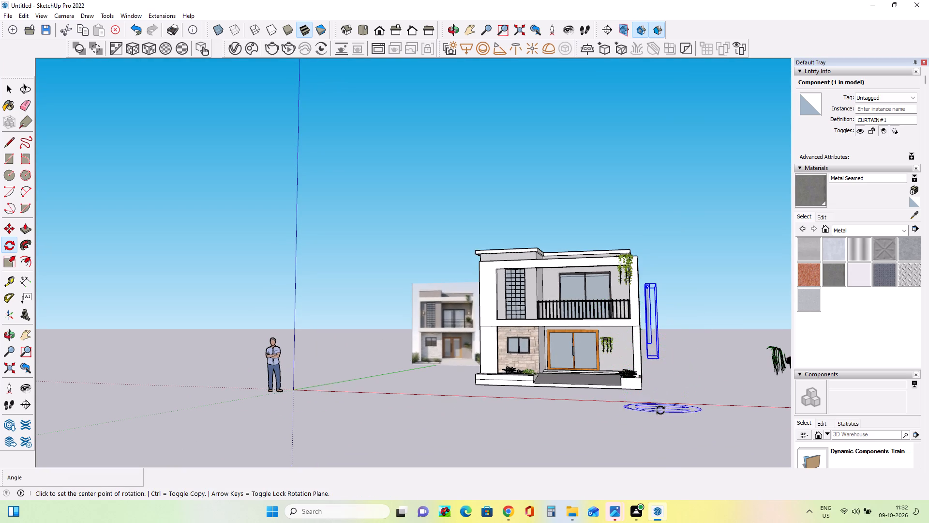
{"action": "left_click", "coordinate": [659, 423]}
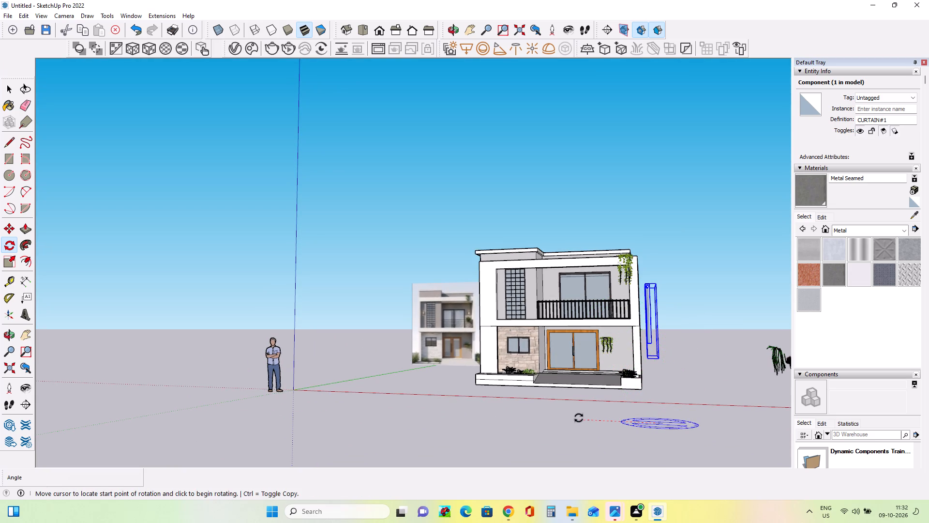
{"action": "left_click", "coordinate": [579, 417]}
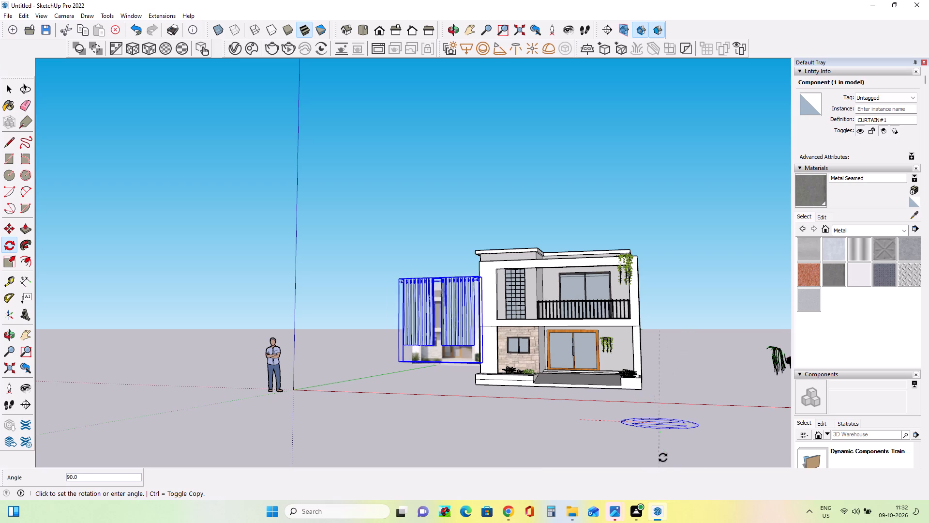
{"action": "left_click", "coordinate": [663, 458]}
Move the curtain by its upper corner to the matching top corner of the upper-floor balcony glass door.
{"action": "middle_click_drag", "start_coordinate": [522, 423], "coordinate": [621, 475]}
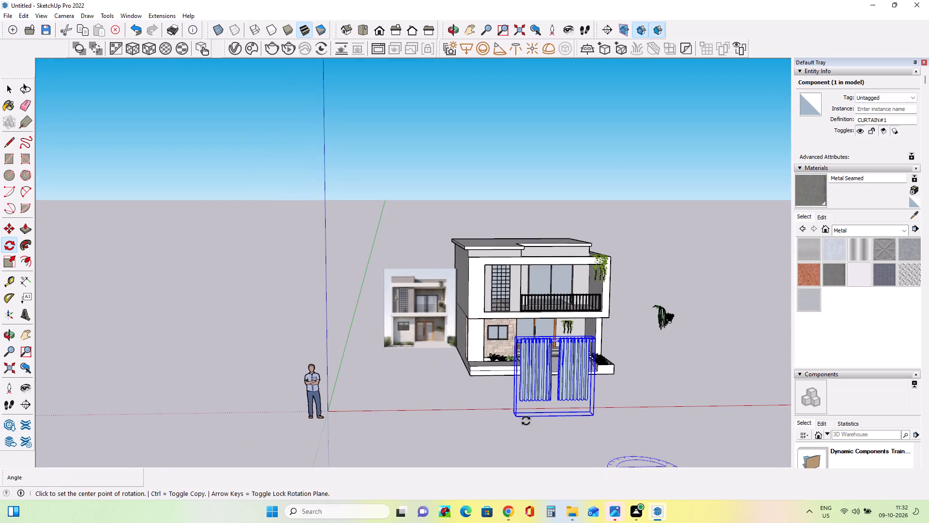
{"action": "middle_click_drag", "start_coordinate": [526, 421], "coordinate": [576, 451]}
{"action": "scroll", "coordinate": [571, 429], "scroll_direction": "up", "scroll_amount": 4}
{"action": "middle_click_drag", "start_coordinate": [569, 426], "coordinate": [579, 418]}
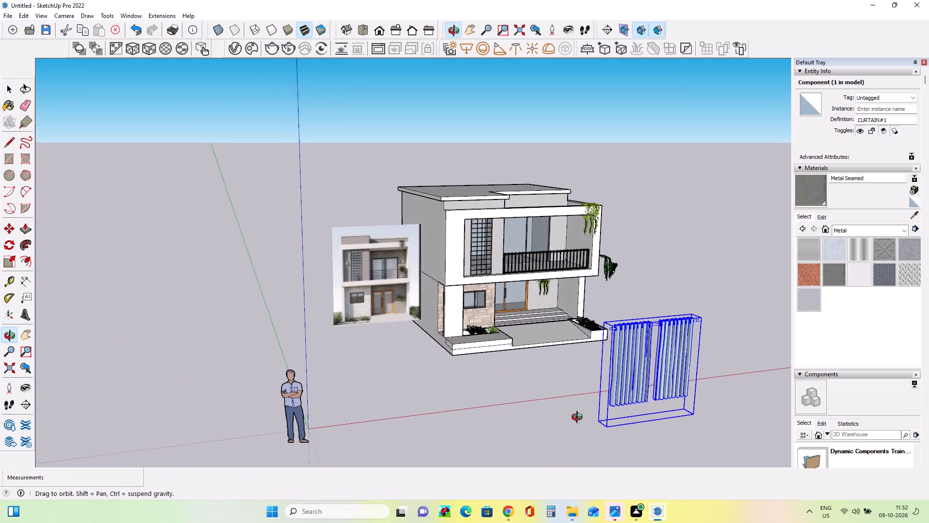
{"action": "middle_click_drag", "start_coordinate": [579, 418], "coordinate": [548, 418]}
{"action": "scroll", "coordinate": [581, 407], "scroll_direction": "down", "scroll_amount": 1}
{"action": "middle_click_drag", "start_coordinate": [565, 416], "coordinate": [525, 426]}
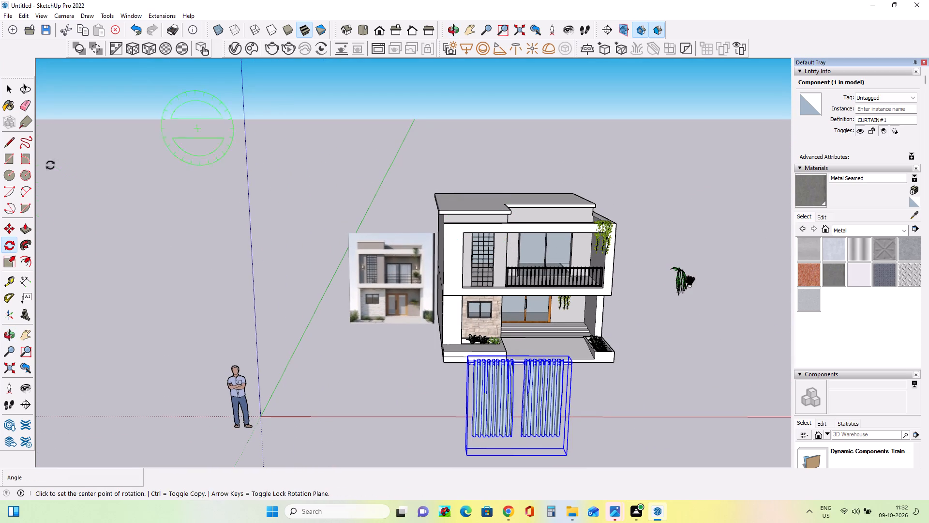
{"action": "left_click", "coordinate": [9, 229]}
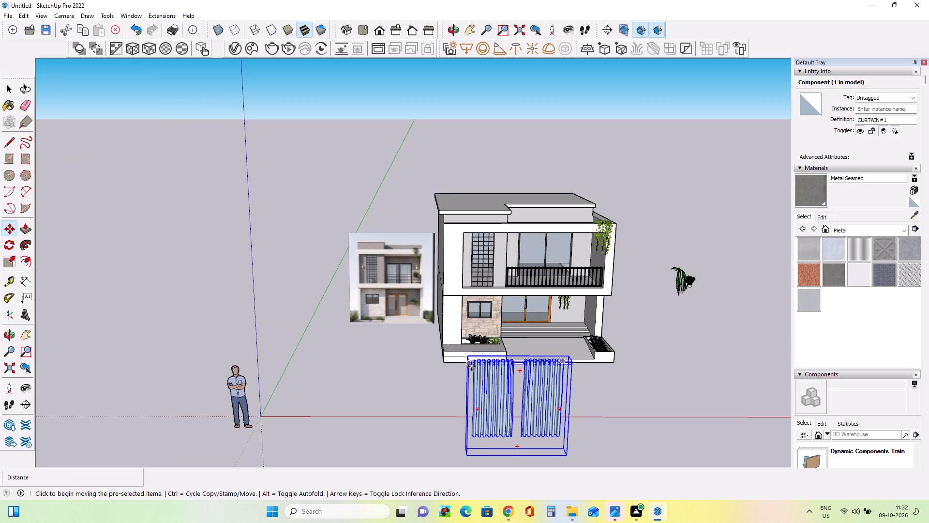
{"action": "left_click", "coordinate": [471, 366]}
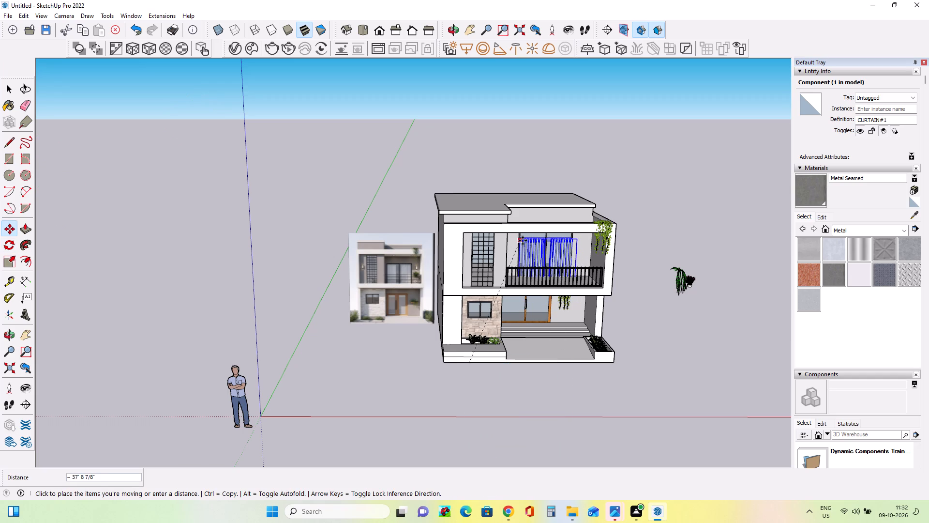
{"action": "scroll", "coordinate": [523, 244], "scroll_direction": "up", "scroll_amount": 15}
{"action": "middle_click_drag", "start_coordinate": [522, 248], "coordinate": [509, 186]}
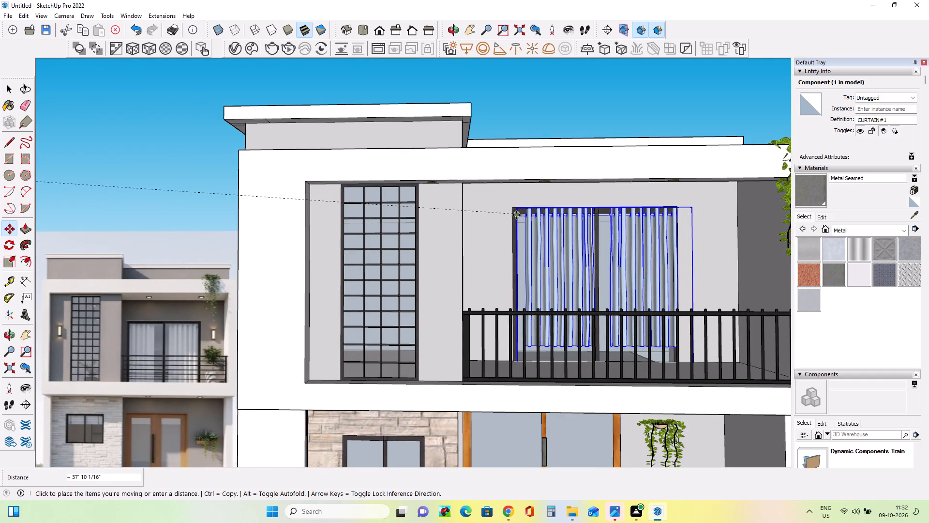
{"action": "left_click", "coordinate": [516, 215]}
Shift the curtain about 10 5/16" so it sits behind the balcony door's glass, within the frame.
{"action": "middle_click_drag", "start_coordinate": [580, 271], "coordinate": [602, 347]}
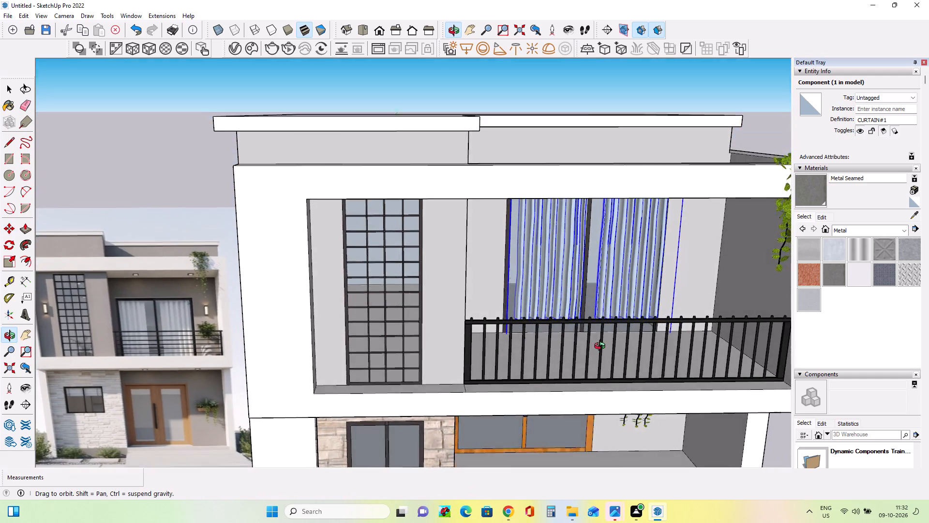
{"action": "middle_click_drag", "start_coordinate": [602, 347], "coordinate": [607, 379]}
{"action": "scroll", "coordinate": [548, 301], "scroll_direction": "up", "scroll_amount": 3}
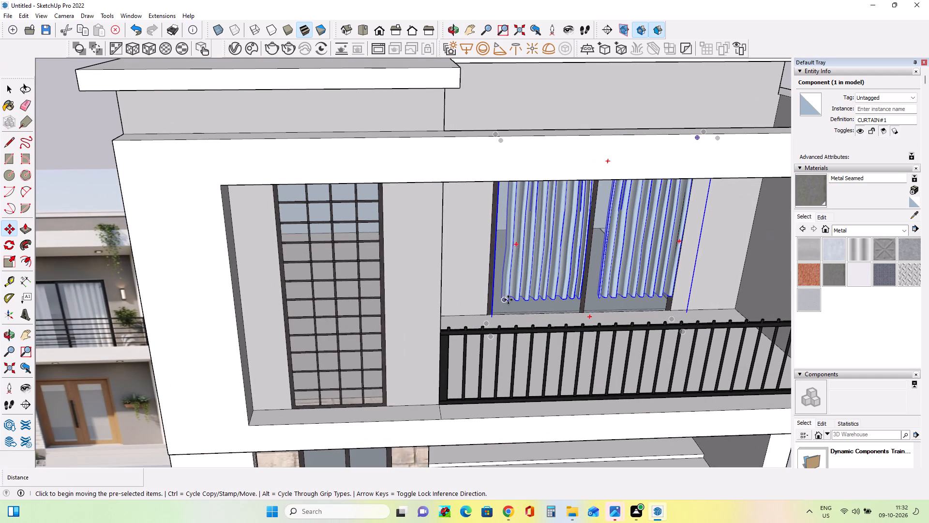
{"action": "left_click", "coordinate": [508, 300]}
{"action": "left_click", "coordinate": [502, 291]}
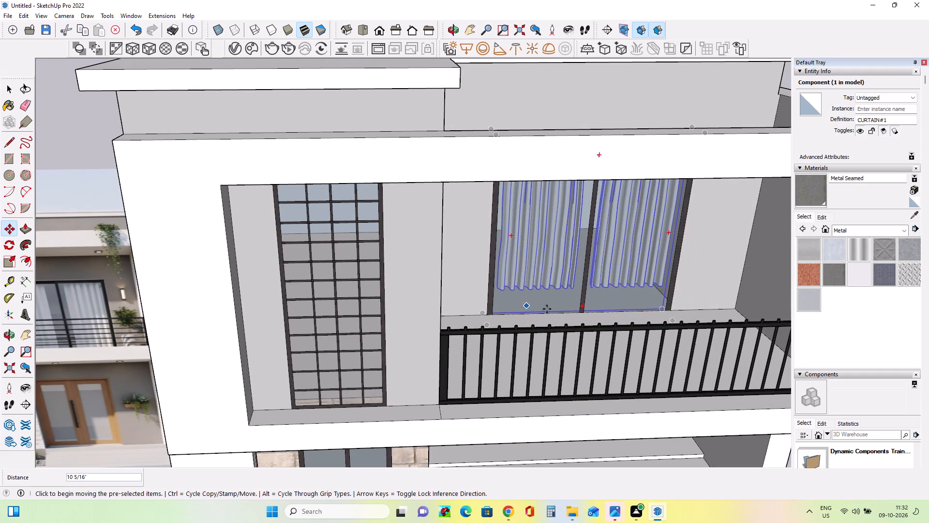
Scale the curtain's depth and height from its bottom edge to fit the balcony door opening.
{"action": "middle_click_drag", "start_coordinate": [560, 305], "coordinate": [531, 294]}
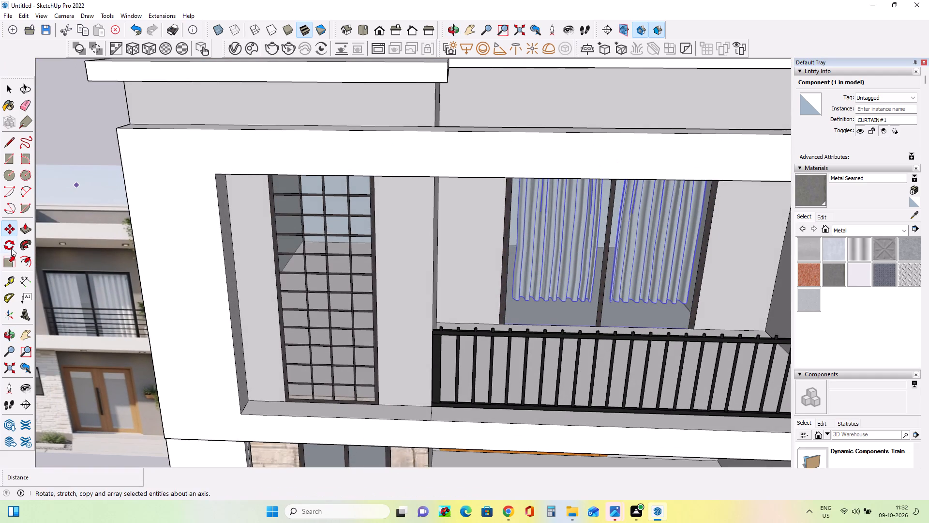
{"action": "left_click", "coordinate": [8, 262]}
{"action": "middle_click_drag", "start_coordinate": [593, 275], "coordinate": [605, 316]}
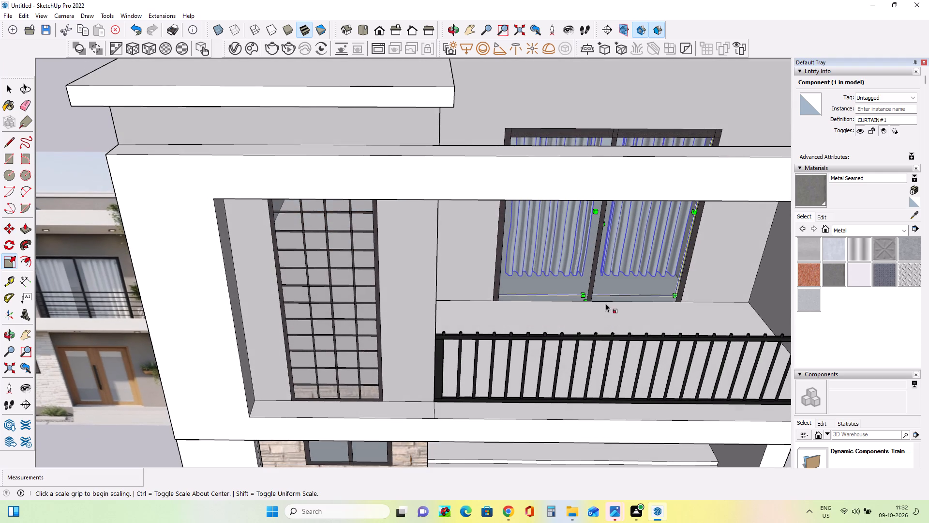
{"action": "left_click", "coordinate": [584, 294]}
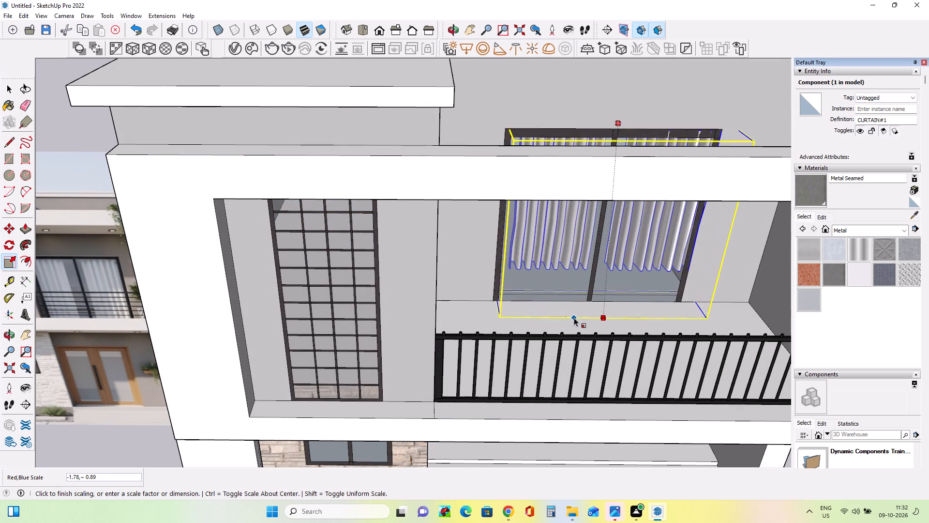
{"action": "left_click", "coordinate": [569, 296]}
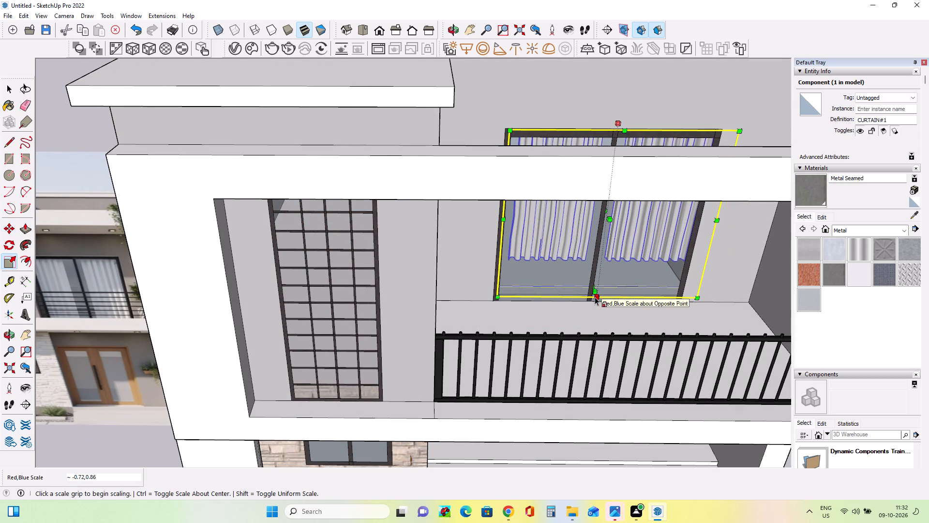
{"action": "left_click", "coordinate": [595, 297]}
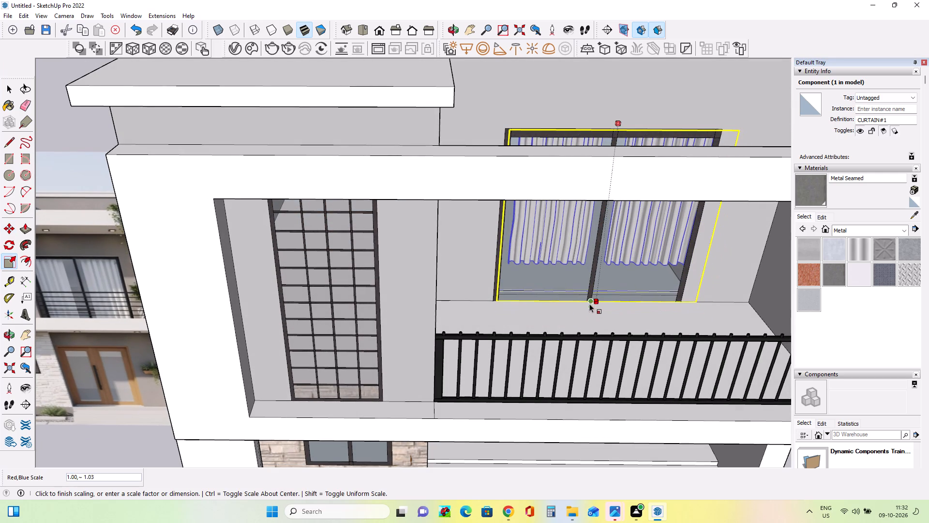
{"action": "left_click", "coordinate": [586, 298]}
Scale the curtain uniformly to about 0.98 and narrow its width to match the balcony door frame.
{"action": "middle_click_drag", "start_coordinate": [555, 299], "coordinate": [520, 165]}
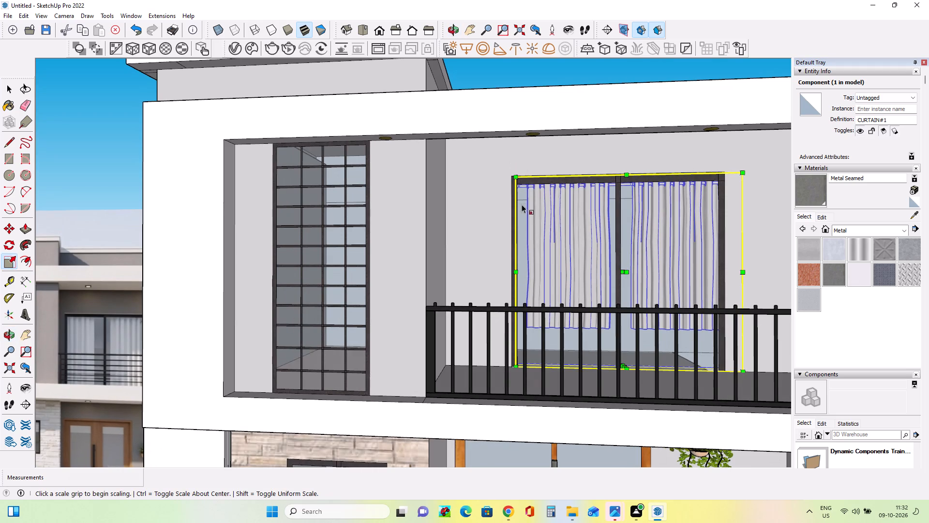
{"action": "left_click", "coordinate": [739, 173]}
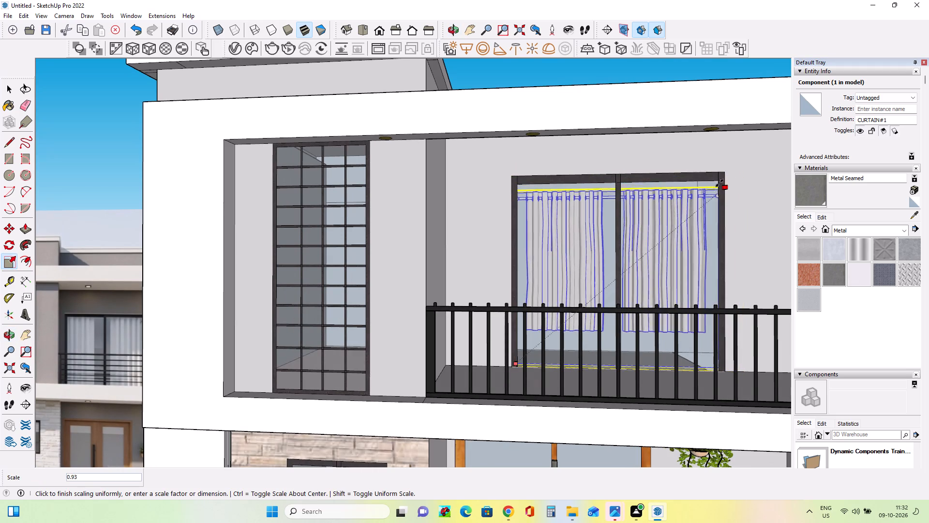
{"action": "left_click", "coordinate": [729, 172]}
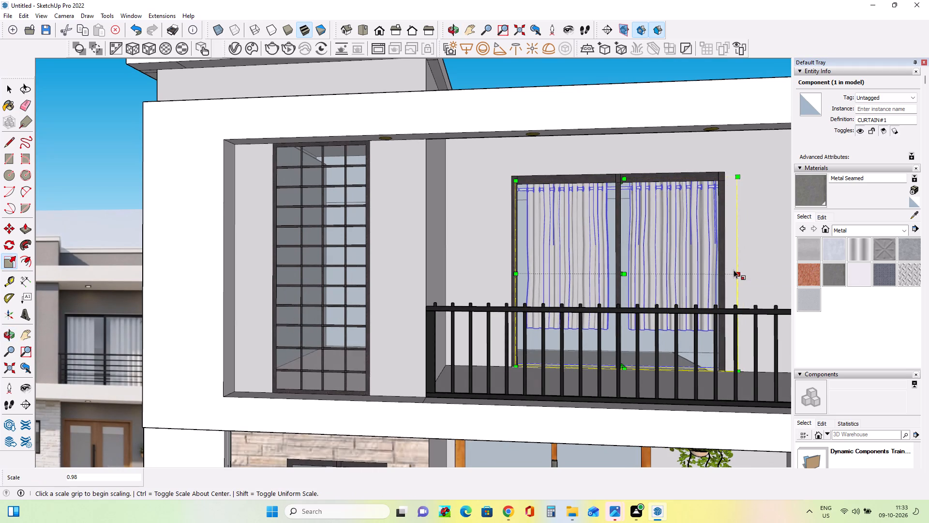
{"action": "left_click", "coordinate": [734, 270]}
{"action": "left_click", "coordinate": [729, 269]}
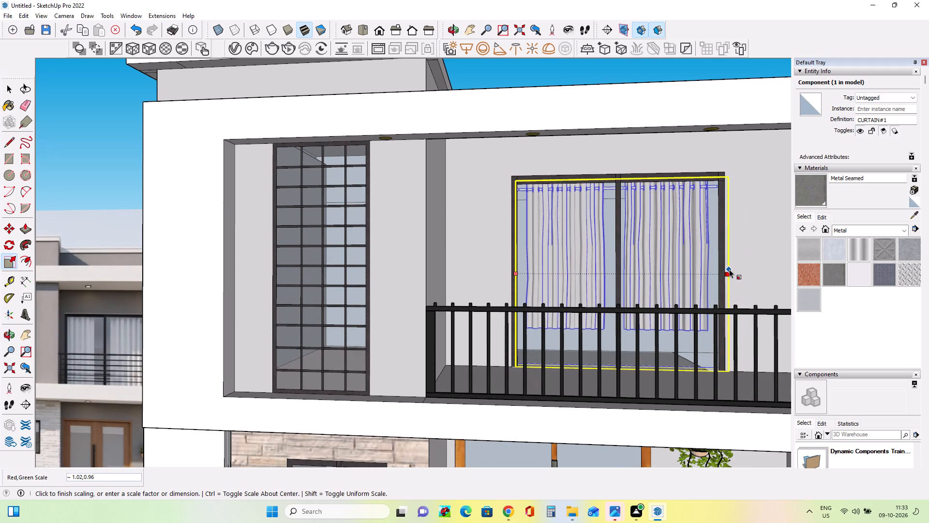
Stretch the curtain's height downward so its hem reaches near the balcony floor, and clear the selection.
{"action": "middle_click_drag", "start_coordinate": [611, 270], "coordinate": [639, 366]}
{"action": "scroll", "coordinate": [638, 347], "scroll_direction": "down", "scroll_amount": 1}
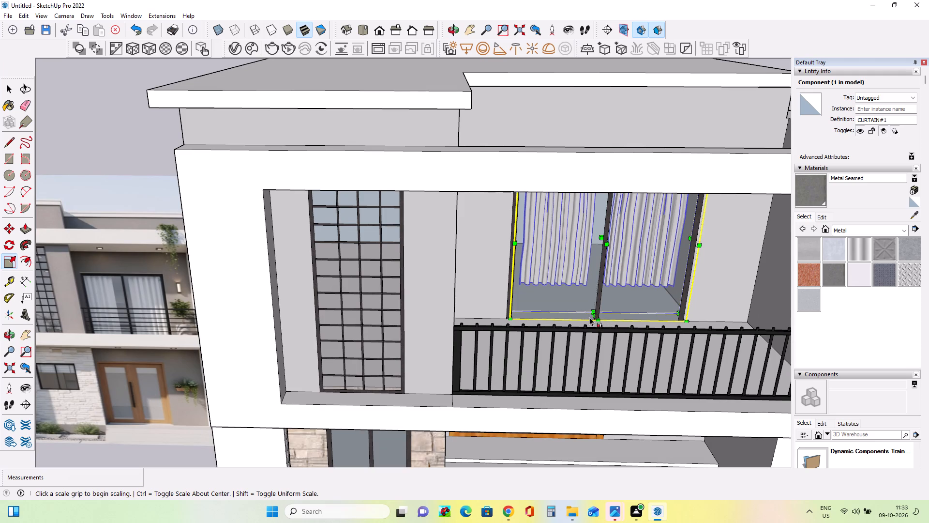
{"action": "scroll", "coordinate": [589, 317], "scroll_direction": "up", "scroll_amount": 7}
{"action": "middle_click_drag", "start_coordinate": [593, 320], "coordinate": [601, 326]}
{"action": "middle_click_drag", "start_coordinate": [604, 328], "coordinate": [634, 333]}
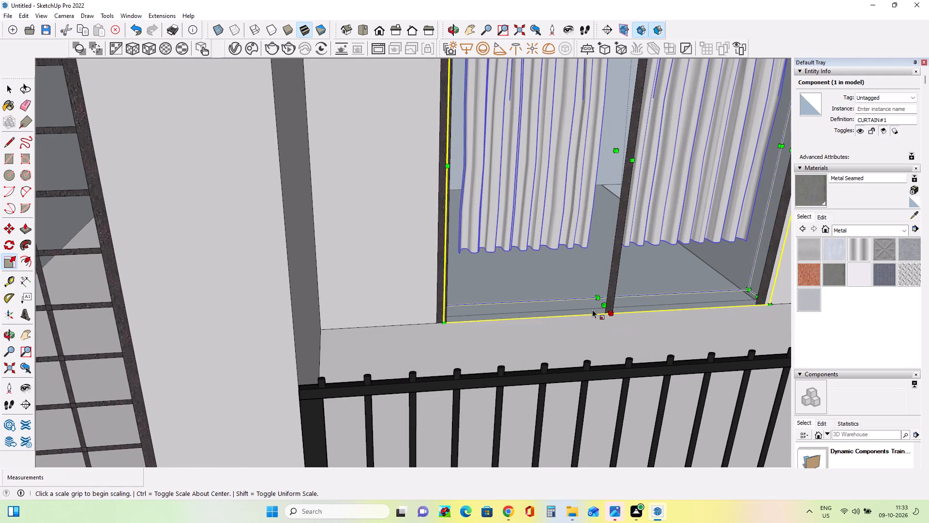
{"action": "left_click", "coordinate": [602, 306]}
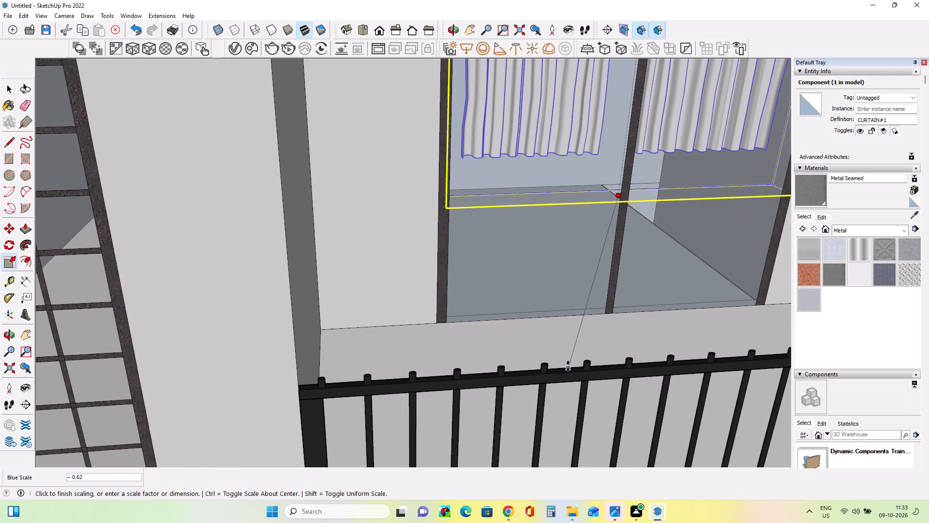
{"action": "left_click", "coordinate": [638, 338]}
{"action": "scroll", "coordinate": [510, 299], "scroll_direction": "down", "scroll_amount": 7}
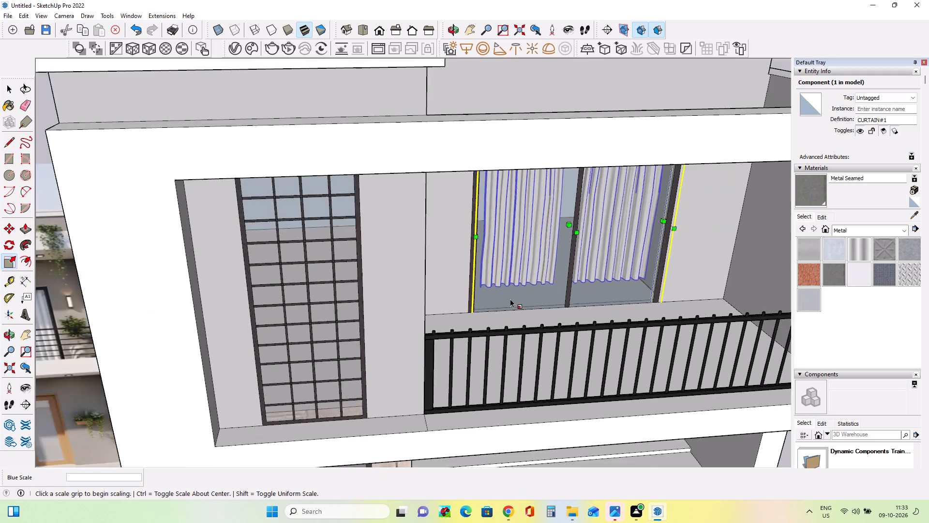
{"action": "scroll", "coordinate": [510, 299], "scroll_direction": "down", "scroll_amount": 4}
{"action": "middle_click_drag", "start_coordinate": [514, 299], "coordinate": [478, 183]}
{"action": "scroll", "coordinate": [478, 183], "scroll_direction": "down", "scroll_amount": 7}
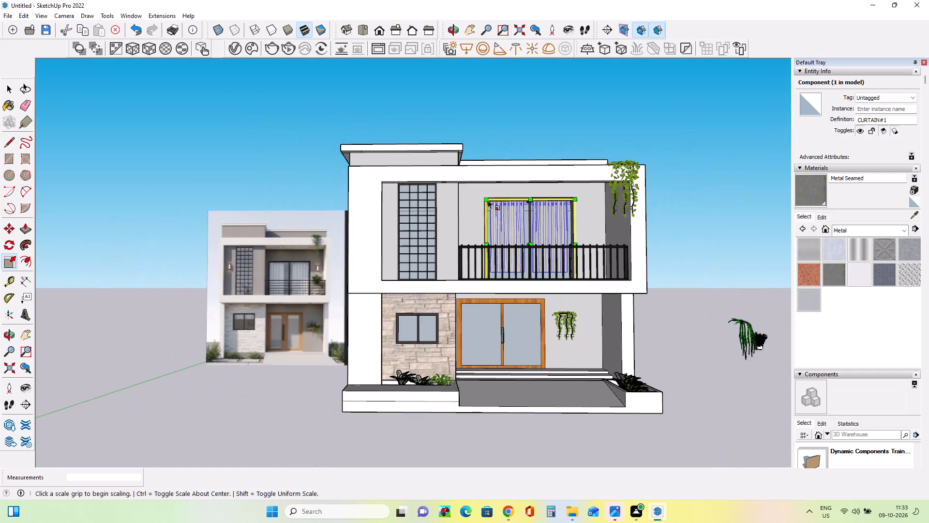
{"action": "middle_click_drag", "start_coordinate": [531, 208], "coordinate": [535, 236]}
{"action": "left_click", "coordinate": [10, 91]}
{"action": "left_click", "coordinate": [133, 156]}
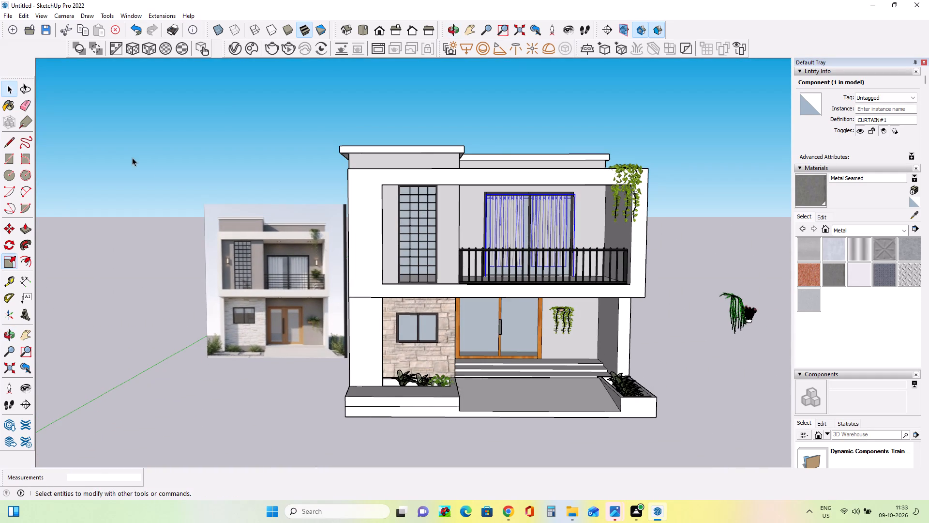
Move the potted flowering plant standing beside the house about 35' 8" onto the balcony, behind the railing near the side wall.
{"action": "middle_click_drag", "start_coordinate": [522, 269], "coordinate": [506, 275]}
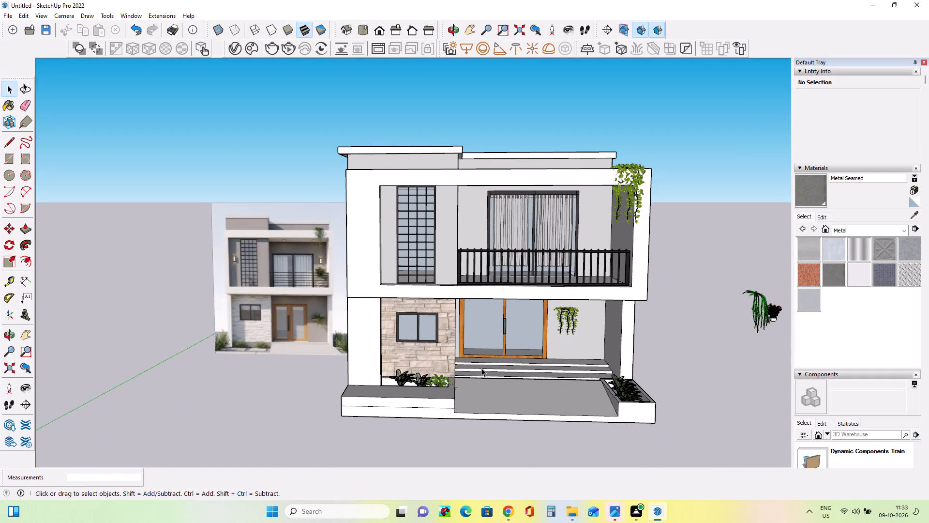
{"action": "middle_click_drag", "start_coordinate": [481, 368], "coordinate": [509, 368]}
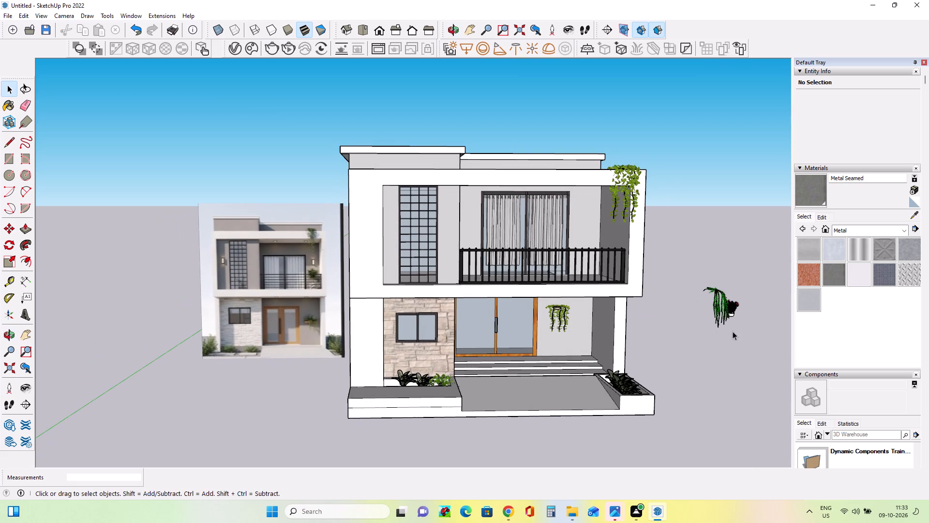
{"action": "left_click", "coordinate": [736, 310]}
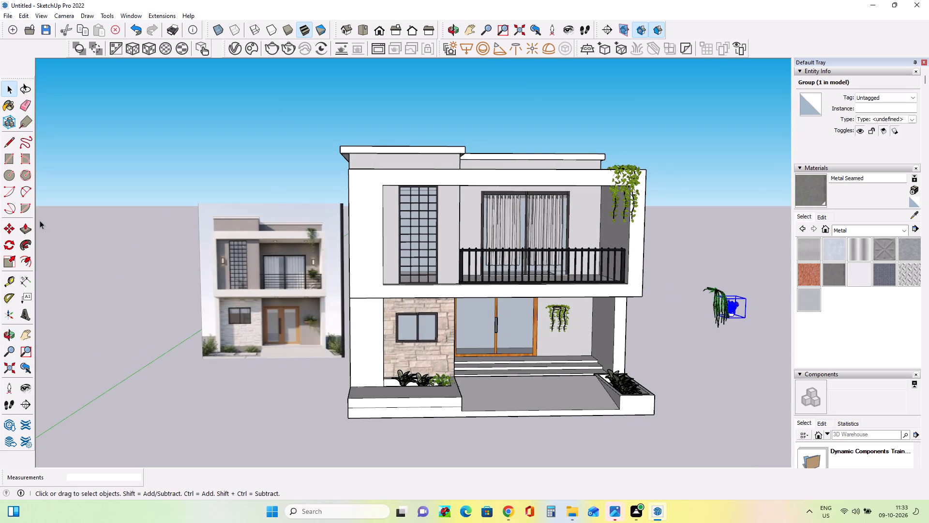
{"action": "left_click", "coordinate": [10, 228]}
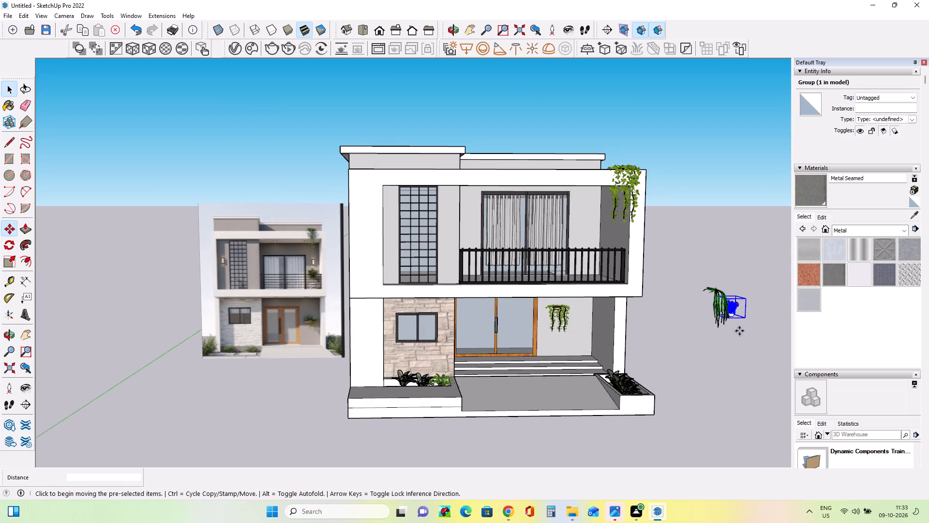
{"action": "left_click", "coordinate": [744, 318]}
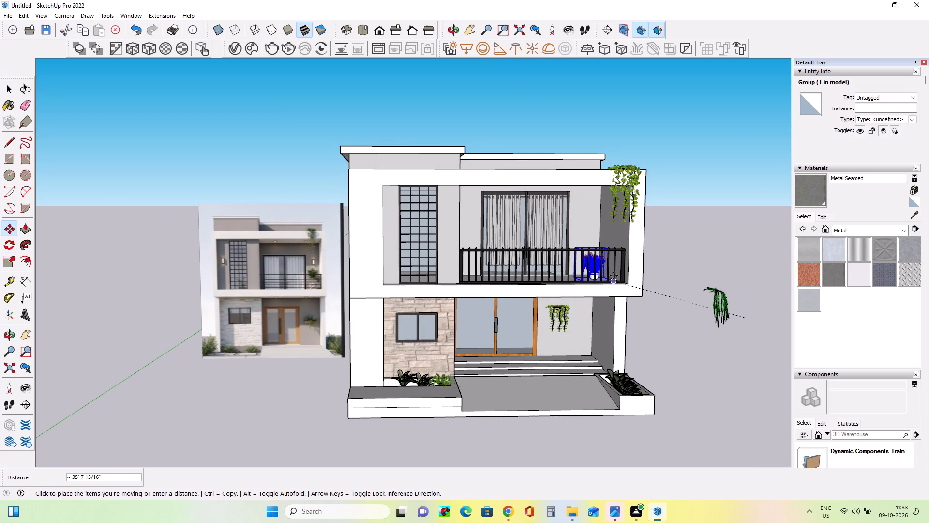
{"action": "left_click", "coordinate": [614, 276]}
Stretch the balcony's potted plant in height only so its flowers rise well above the railing, and clear the selection.
{"action": "middle_click_drag", "start_coordinate": [586, 263], "coordinate": [619, 376]}
{"action": "scroll", "coordinate": [576, 256], "scroll_direction": "up", "scroll_amount": 5}
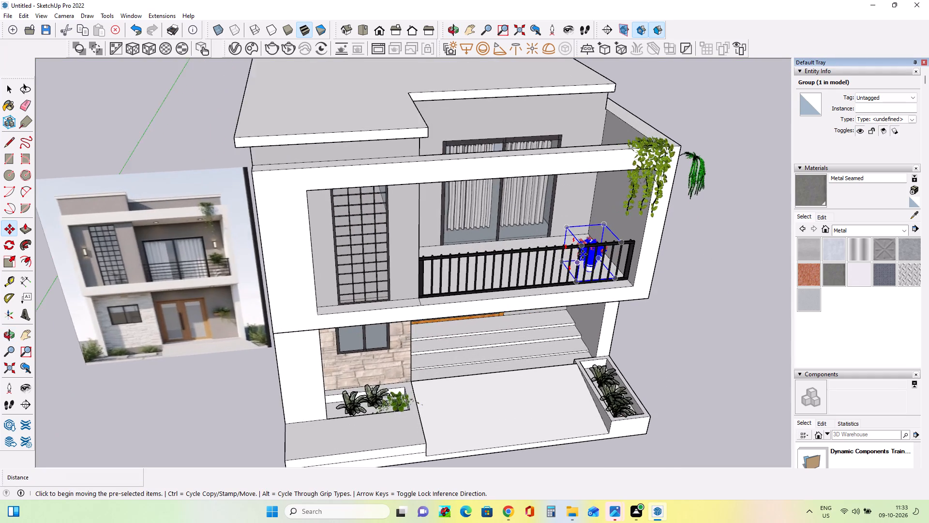
{"action": "scroll", "coordinate": [583, 254], "scroll_direction": "up", "scroll_amount": 5}
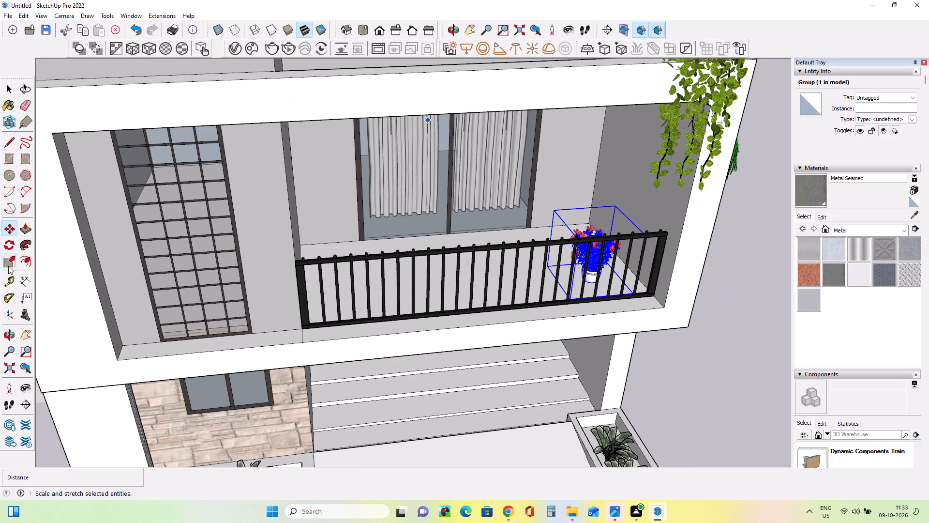
{"action": "left_click", "coordinate": [8, 266]}
{"action": "left_click", "coordinate": [599, 222]}
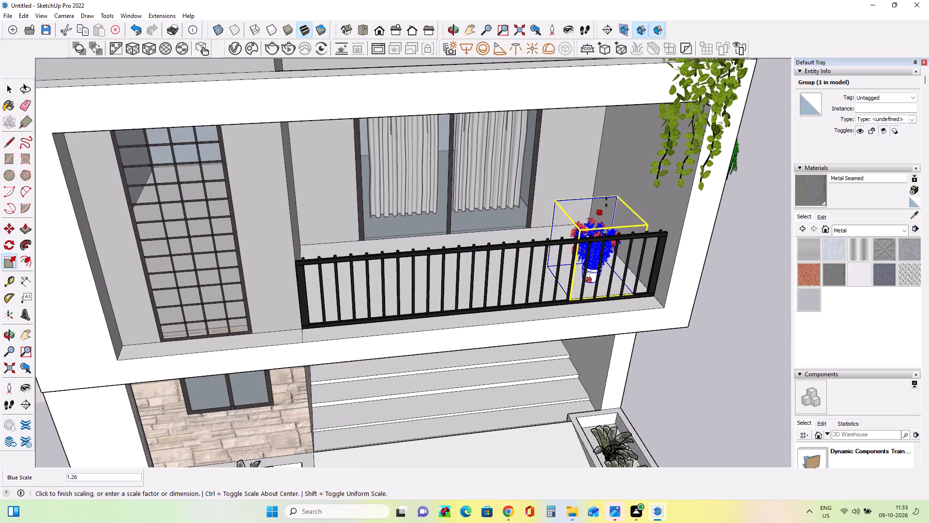
{"action": "left_click", "coordinate": [636, 149]}
{"action": "middle_click_drag", "start_coordinate": [687, 390], "coordinate": [637, 327]}
{"action": "scroll", "coordinate": [636, 325], "scroll_direction": "down", "scroll_amount": 9}
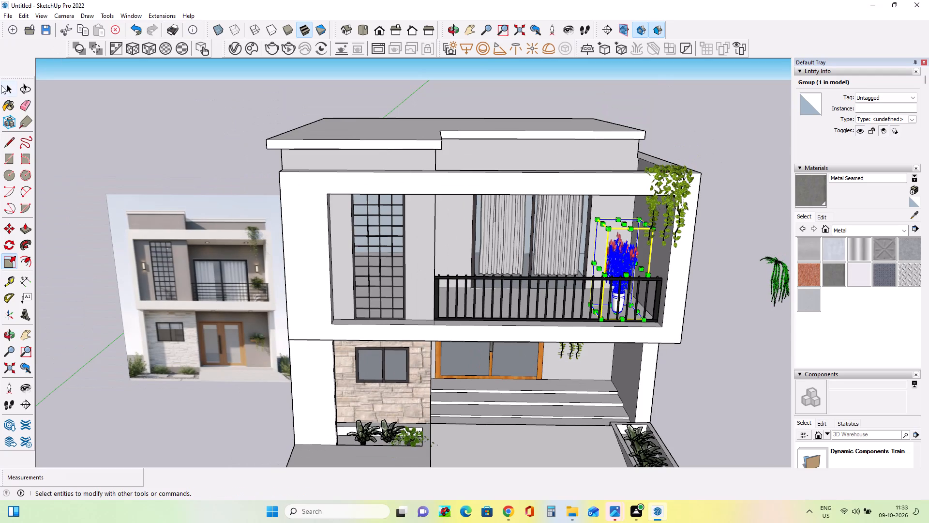
{"action": "left_click", "coordinate": [8, 87]}
{"action": "left_click", "coordinate": [197, 147]}
{"action": "scroll", "coordinate": [254, 275], "scroll_direction": "down", "scroll_amount": 2}
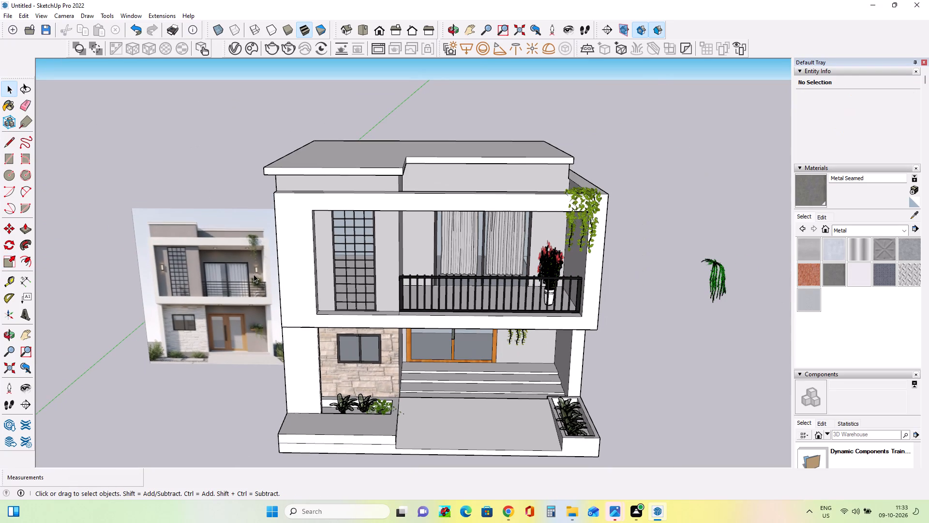
Delete the leftover hanging plant group standing beside the house.
{"action": "left_click", "coordinate": [715, 283]}
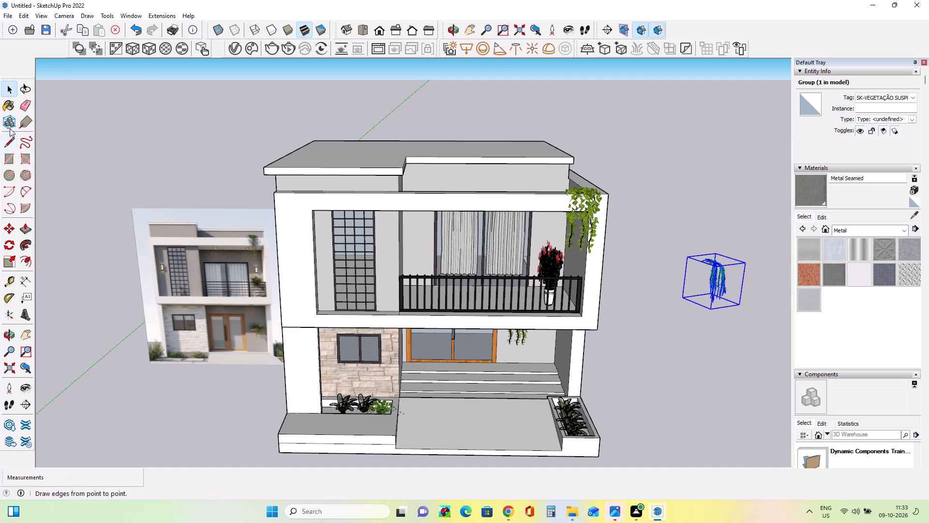
{"action": "key", "text": "Delete"}
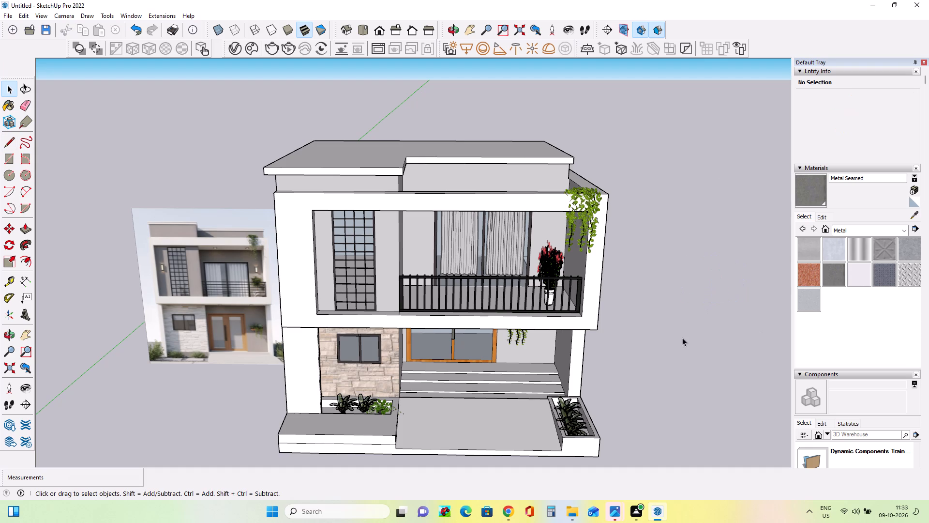
Examine the furnished front elevation from several angles and compare it with the reference image.
{"action": "scroll", "coordinate": [682, 338], "scroll_direction": "down", "scroll_amount": 4}
{"action": "middle_click_drag", "start_coordinate": [710, 452], "coordinate": [709, 410]}
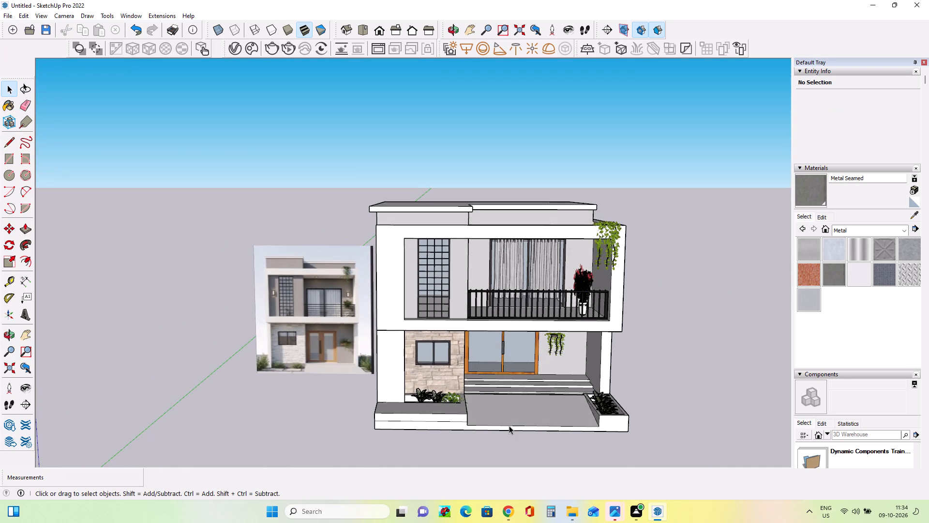
{"action": "scroll", "coordinate": [509, 426], "scroll_direction": "up", "scroll_amount": 2}
{"action": "middle_click_drag", "start_coordinate": [532, 429], "coordinate": [532, 438]}
{"action": "scroll", "coordinate": [532, 438], "scroll_direction": "up", "scroll_amount": 2}
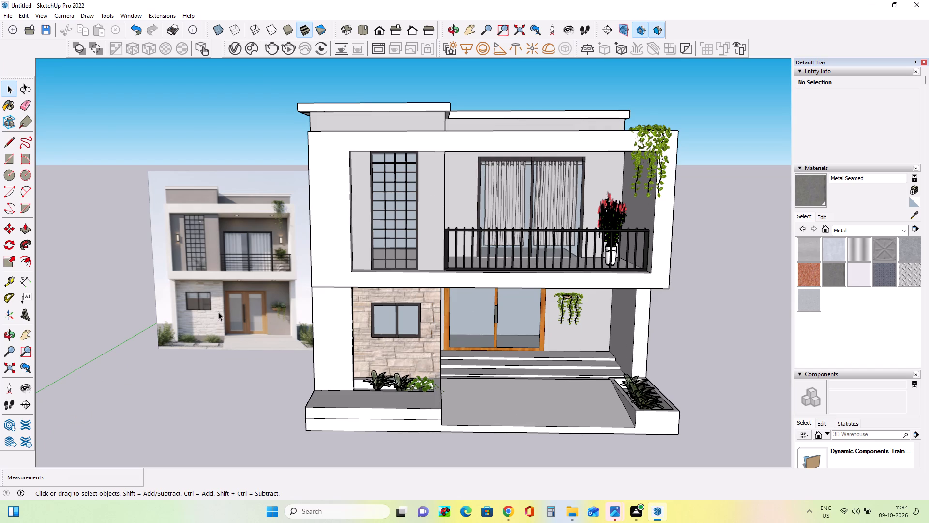
{"action": "middle_click_drag", "start_coordinate": [413, 431], "coordinate": [417, 413]}
{"action": "middle_click_drag", "start_coordinate": [587, 298], "coordinate": [587, 298]}
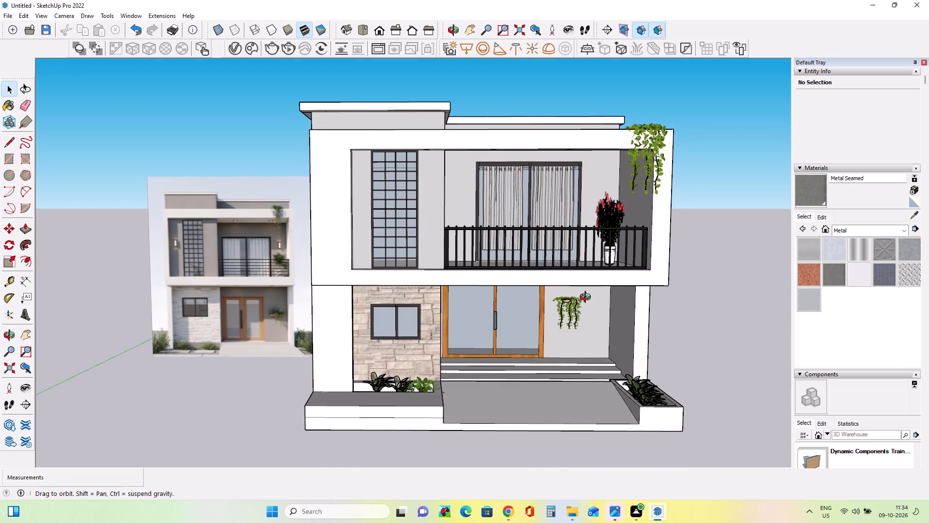
{"action": "middle_click_drag", "start_coordinate": [587, 298], "coordinate": [587, 308]}
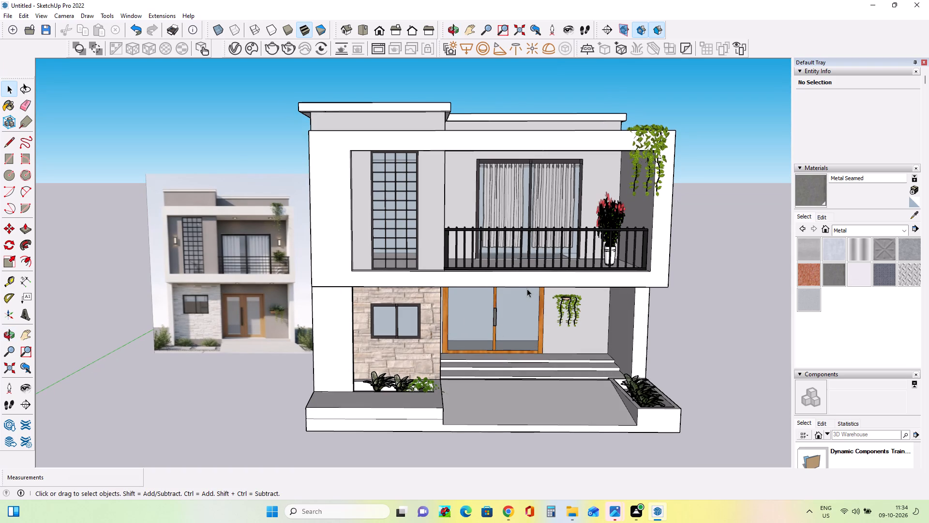
{"action": "middle_click_drag", "start_coordinate": [578, 307], "coordinate": [643, 295]}
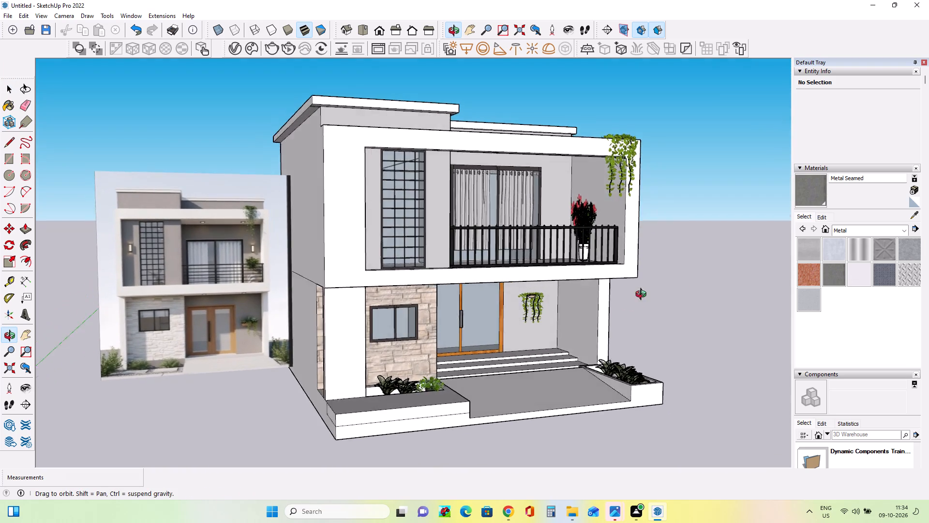
{"action": "middle_click_drag", "start_coordinate": [643, 295], "coordinate": [554, 309]}
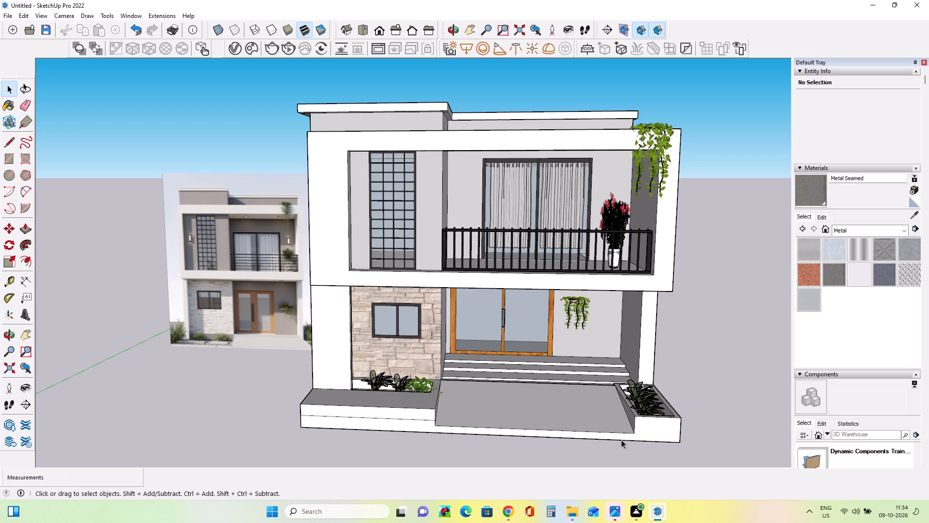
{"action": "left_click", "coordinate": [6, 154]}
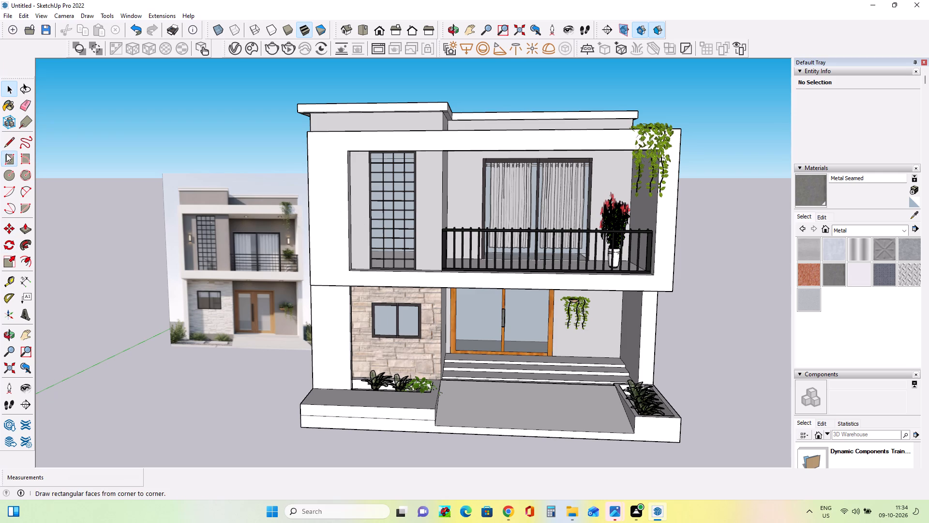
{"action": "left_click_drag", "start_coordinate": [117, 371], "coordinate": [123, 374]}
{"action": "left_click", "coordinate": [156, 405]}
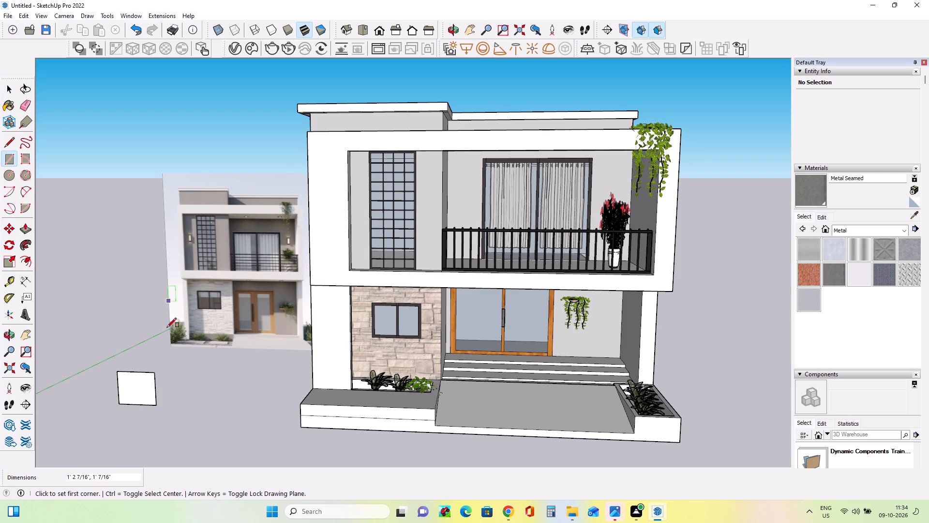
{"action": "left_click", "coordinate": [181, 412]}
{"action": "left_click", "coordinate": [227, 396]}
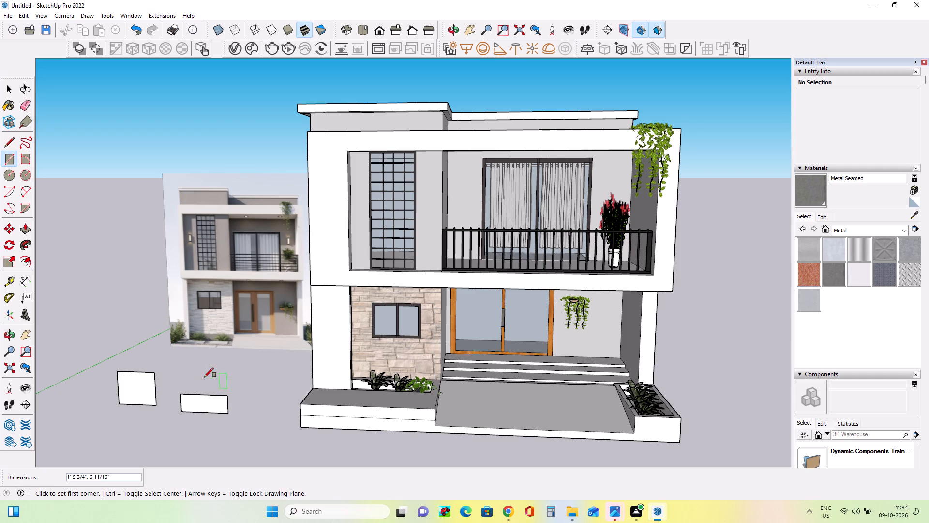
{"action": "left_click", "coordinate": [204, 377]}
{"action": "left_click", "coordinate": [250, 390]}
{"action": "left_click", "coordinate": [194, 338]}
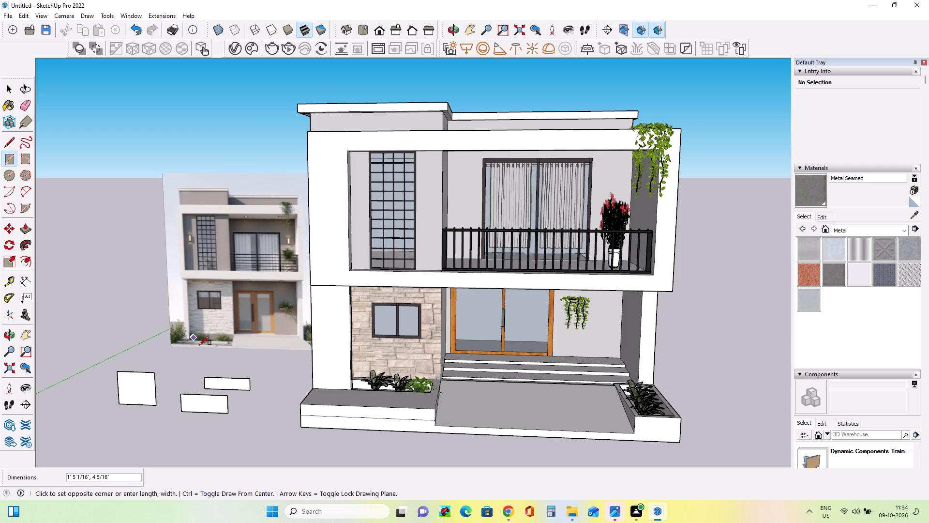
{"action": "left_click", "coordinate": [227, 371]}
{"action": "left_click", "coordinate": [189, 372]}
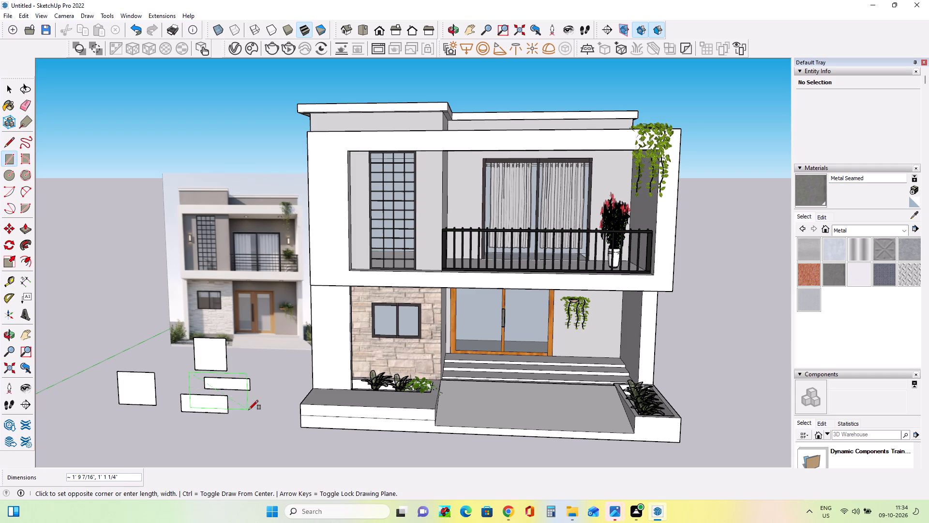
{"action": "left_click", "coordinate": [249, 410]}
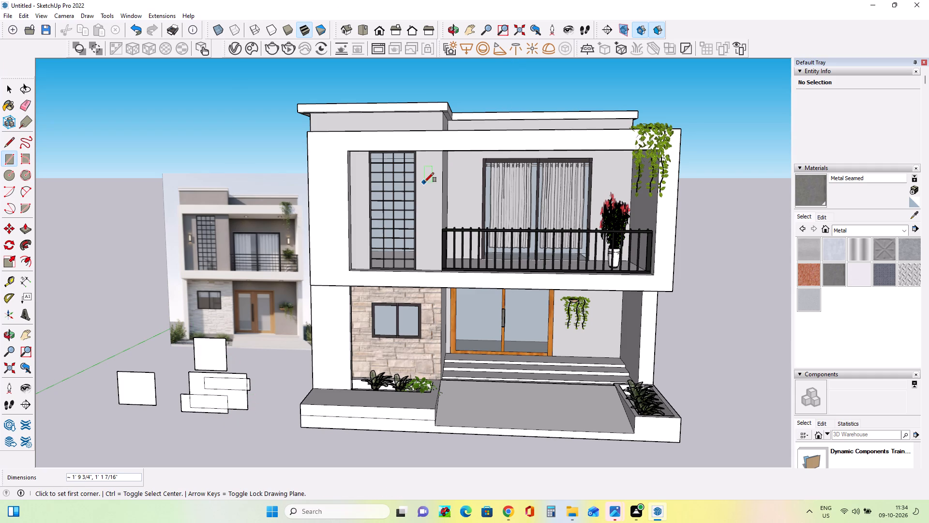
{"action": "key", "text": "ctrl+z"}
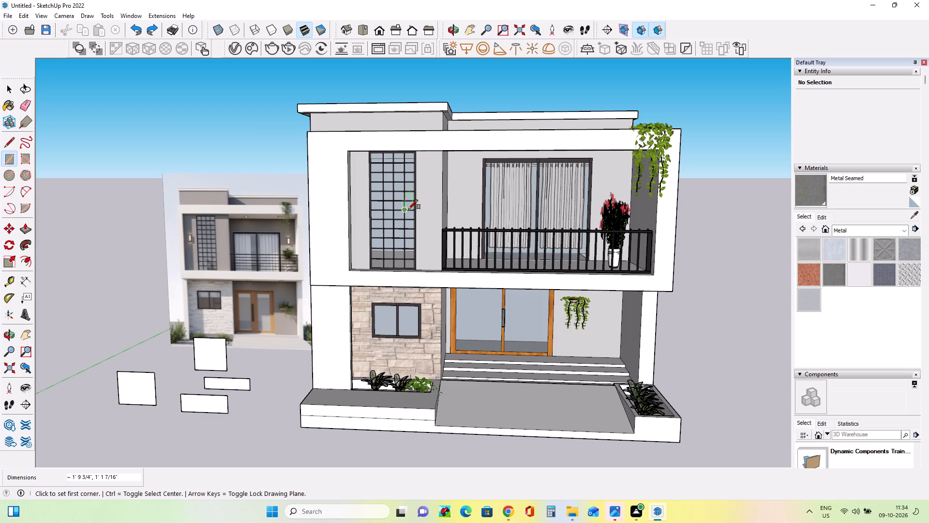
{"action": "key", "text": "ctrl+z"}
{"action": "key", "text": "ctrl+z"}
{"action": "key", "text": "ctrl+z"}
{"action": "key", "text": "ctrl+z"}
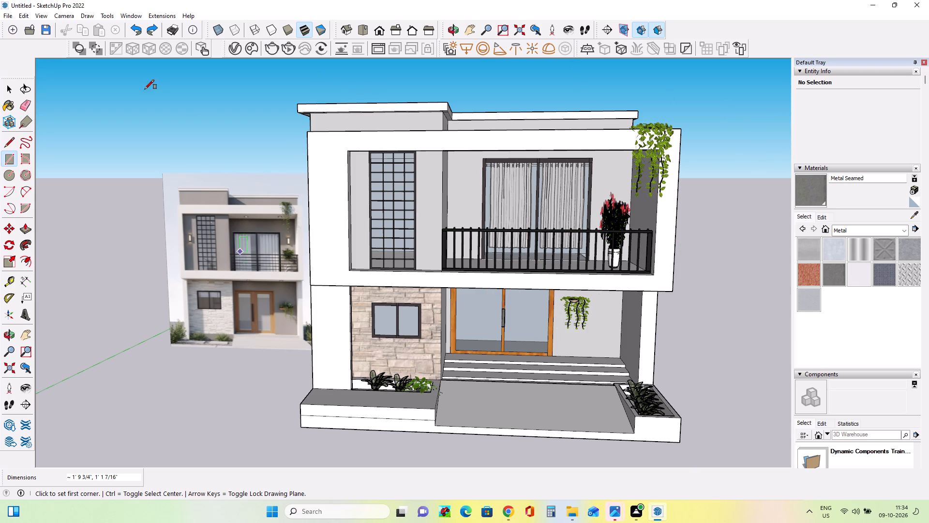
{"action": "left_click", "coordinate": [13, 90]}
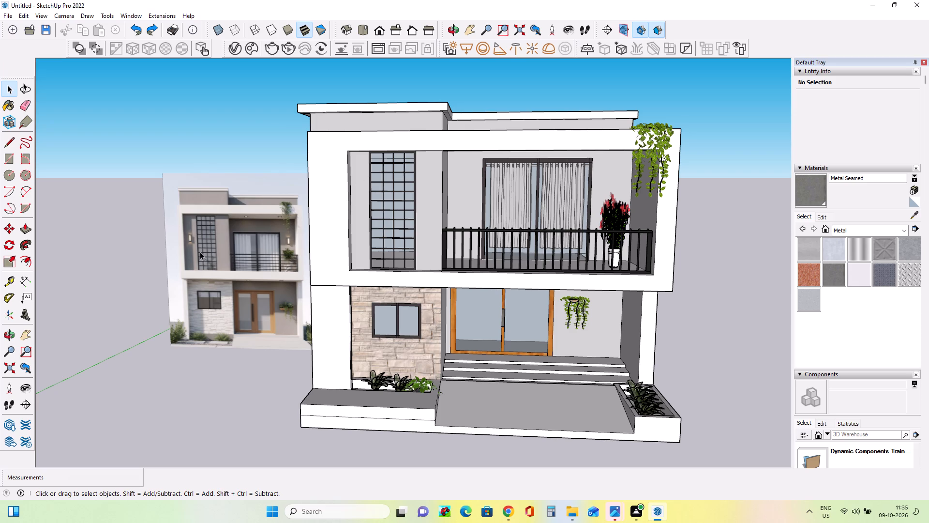
Switch to the browser, search 3D Warehouse for "wall mountain lights" and look through the resulting models.
{"action": "middle_click_drag", "start_coordinate": [143, 252], "coordinate": [282, 258]}
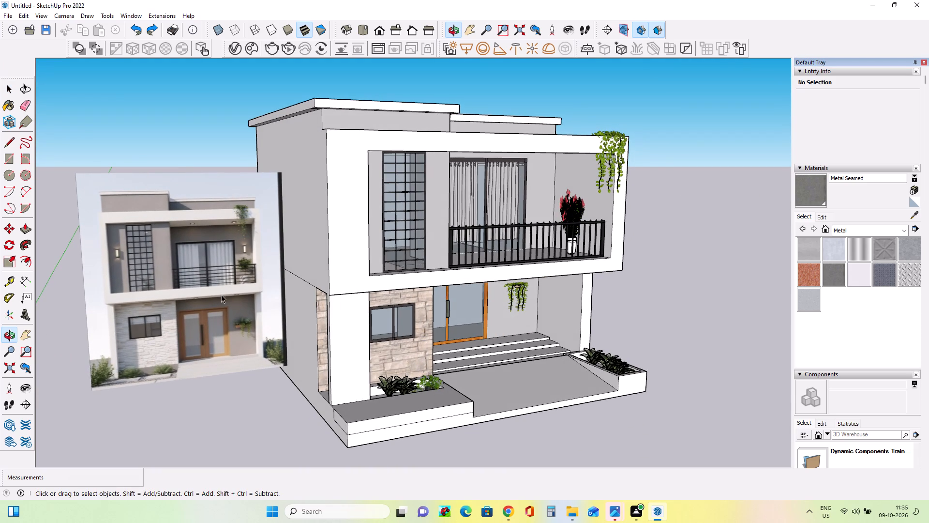
{"action": "middle_click_drag", "start_coordinate": [289, 291], "coordinate": [118, 271]}
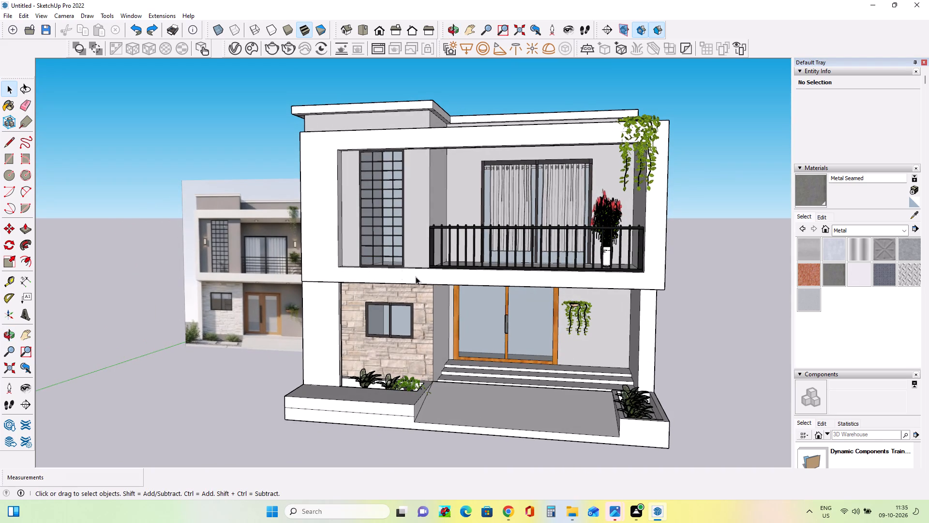
{"action": "left_click", "coordinate": [513, 515]}
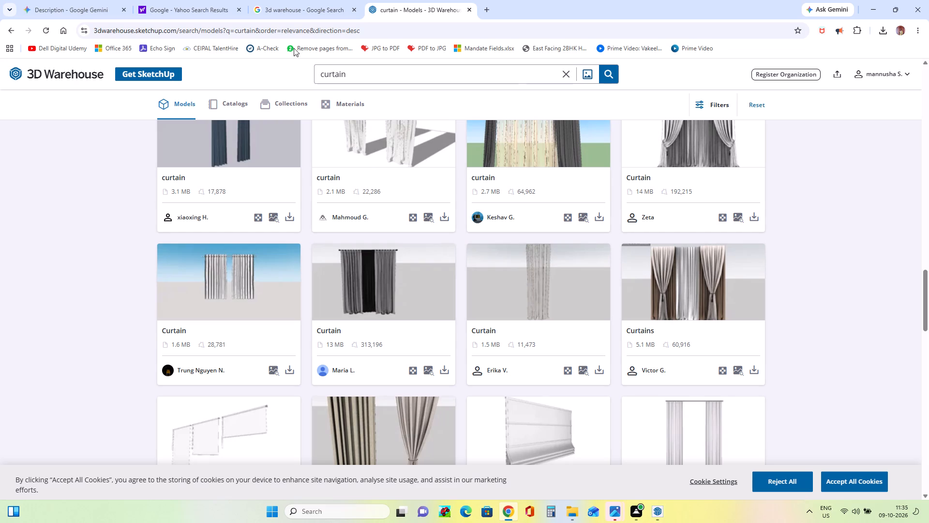
{"action": "left_click", "coordinate": [351, 75]}
{"action": "key", "text": "BackSpace"}
{"action": "key", "text": "BackSpace"}
{"action": "key", "text": "BackSpace"}
{"action": "key", "text": "BackSpace"}
{"action": "key", "text": "BackSpace"}
{"action": "key", "text": "BackSpace"}
{"action": "key", "text": "BackSpace"}
{"action": "type", "text": "wall"}
{"action": "key", "text": "space"}
{"action": "type", "text": "mou"}
{"action": "type", "text": "nta"}
{"action": "type", "text": "in li"}
{"action": "type", "text": "gh"}
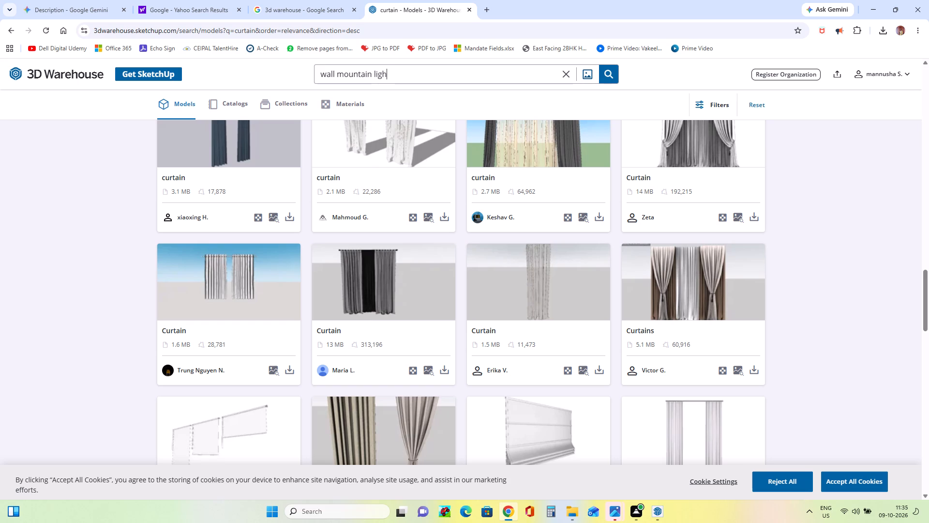
{"action": "type", "text": "ts"}
{"action": "key", "text": "Return"}
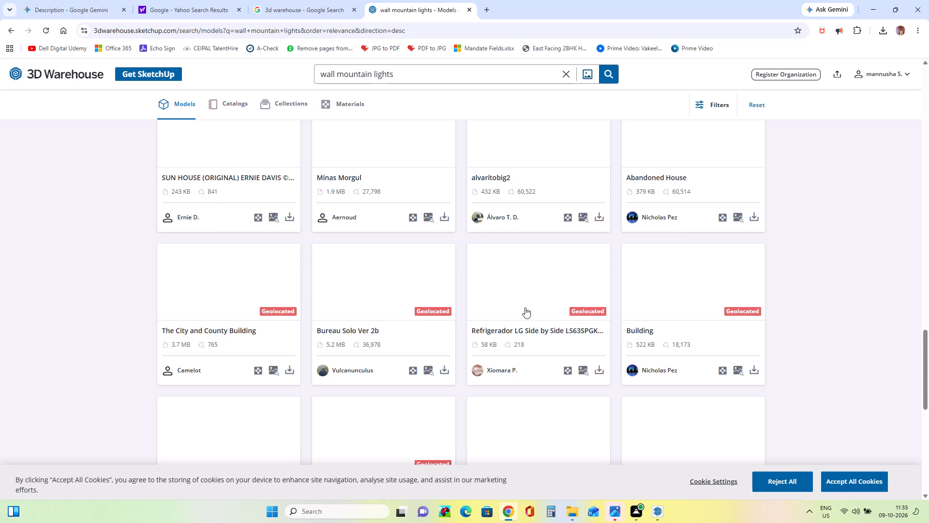
{"action": "scroll", "coordinate": [527, 365], "scroll_direction": "down", "scroll_amount": 5}
{"action": "scroll", "coordinate": [520, 387], "scroll_direction": "up", "scroll_amount": 3}
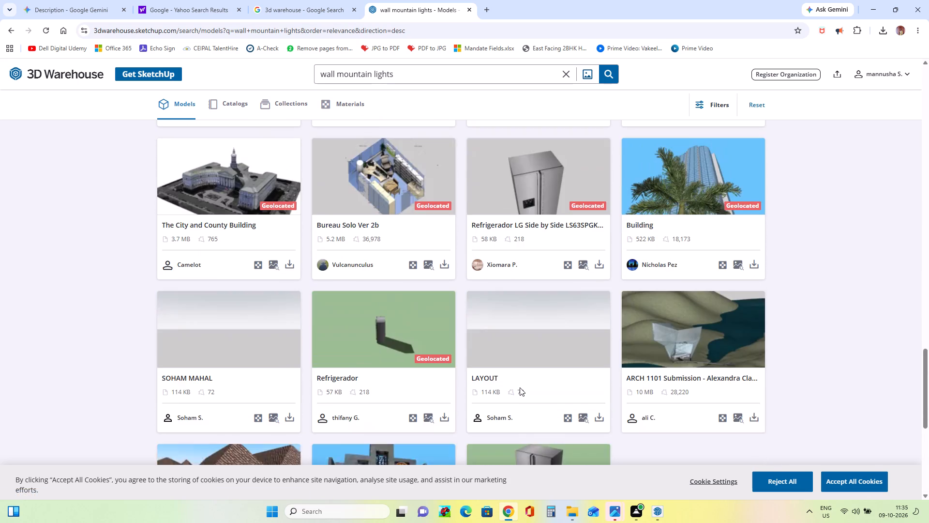
{"action": "scroll", "coordinate": [520, 387], "scroll_direction": "up", "scroll_amount": 7}
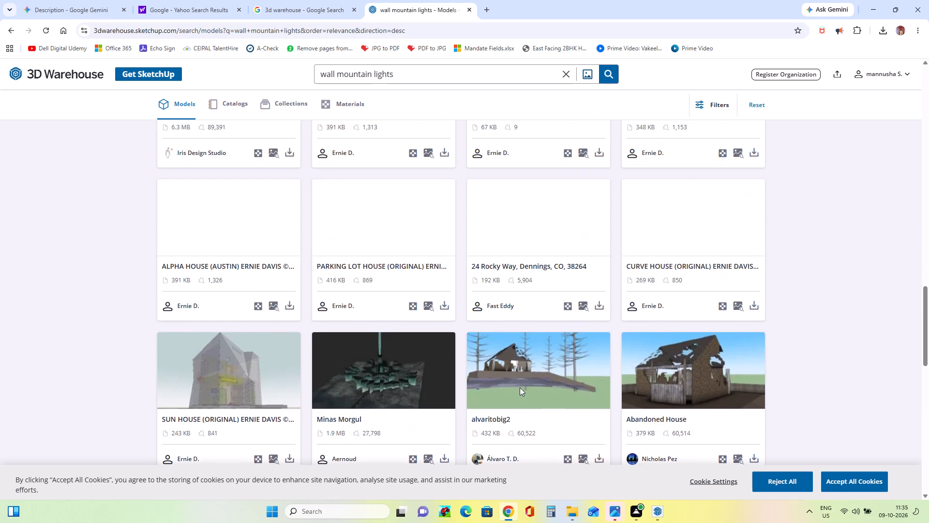
{"action": "scroll", "coordinate": [520, 387], "scroll_direction": "up", "scroll_amount": 6}
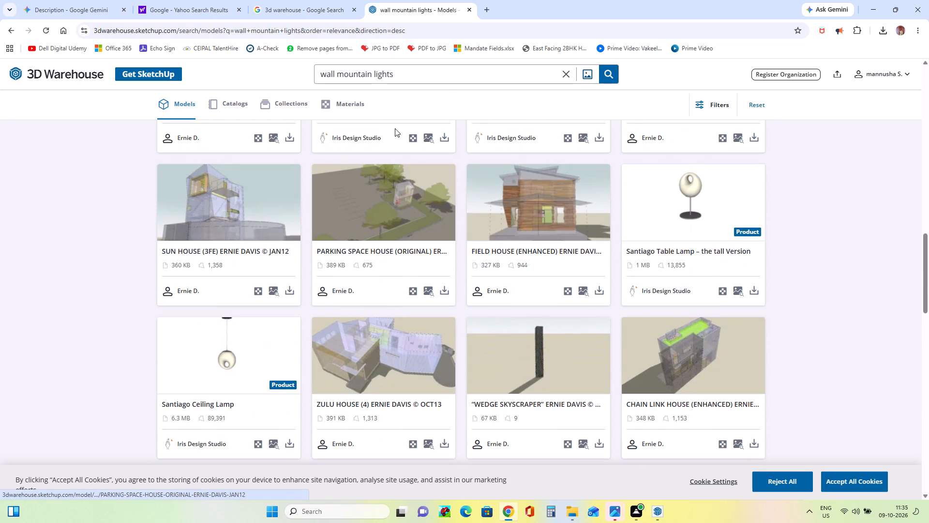
Shorten the 3D Warehouse model search to "wall lights" and run it.
{"action": "left_click", "coordinate": [374, 76]}
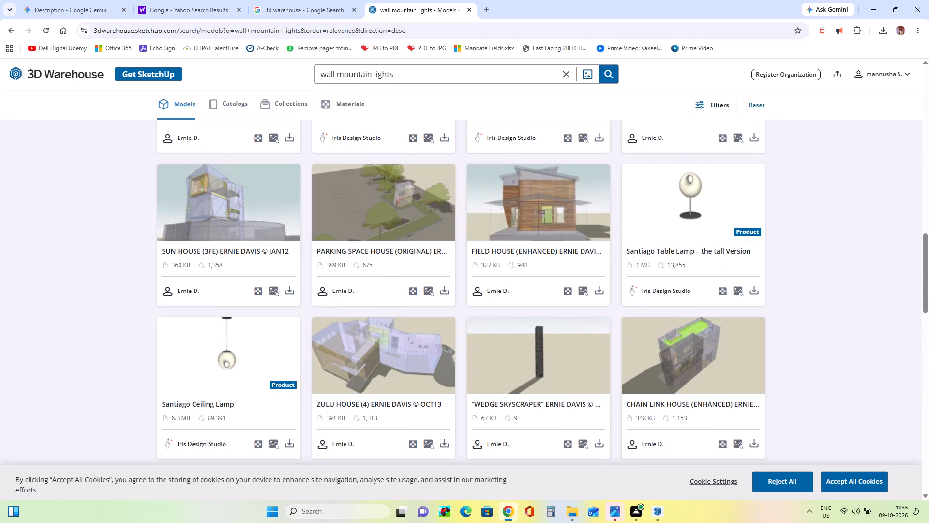
{"action": "key", "text": "BackSpace"}
{"action": "key", "text": "BackSpace"}
{"action": "key", "text": "BackSpace"}
{"action": "key", "text": "BackSpace"}
{"action": "key", "text": "BackSpace"}
{"action": "key", "text": "BackSpace"}
{"action": "key", "text": "BackSpace"}
{"action": "key", "text": "BackSpace"}
{"action": "key", "text": "BackSpace"}
{"action": "key", "text": "Return"}
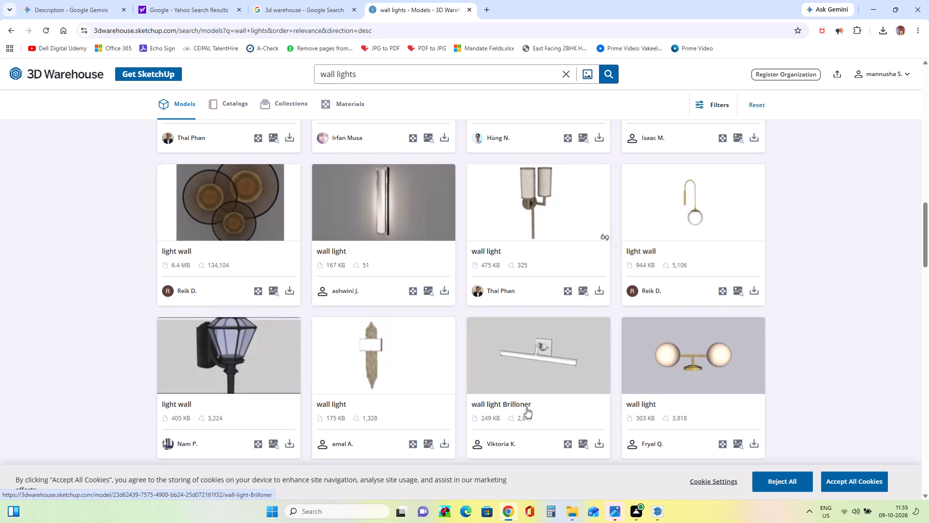
Find the black cylindrical Outdoor Wall Light among the wall light models and download it as a SketchUp file.
{"action": "scroll", "coordinate": [526, 407], "scroll_direction": "down", "scroll_amount": 6}
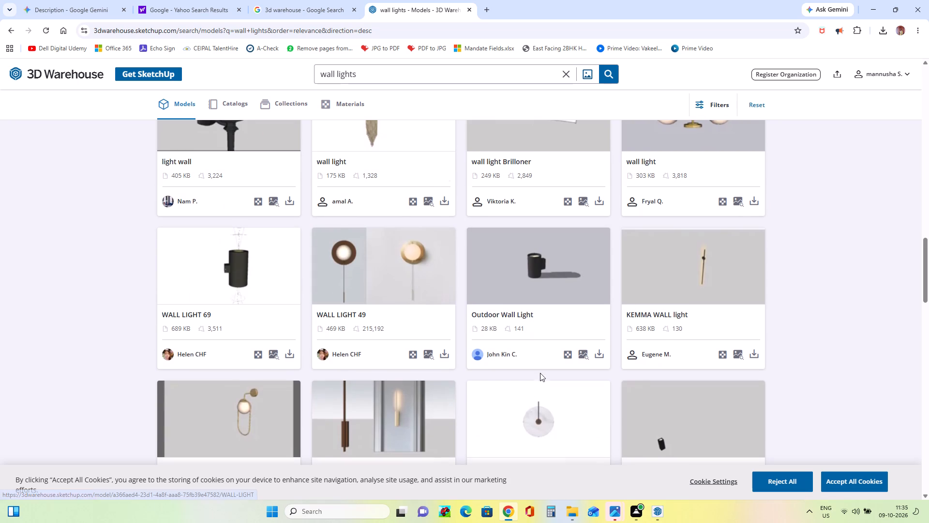
{"action": "scroll", "coordinate": [540, 373], "scroll_direction": "down", "scroll_amount": 1}
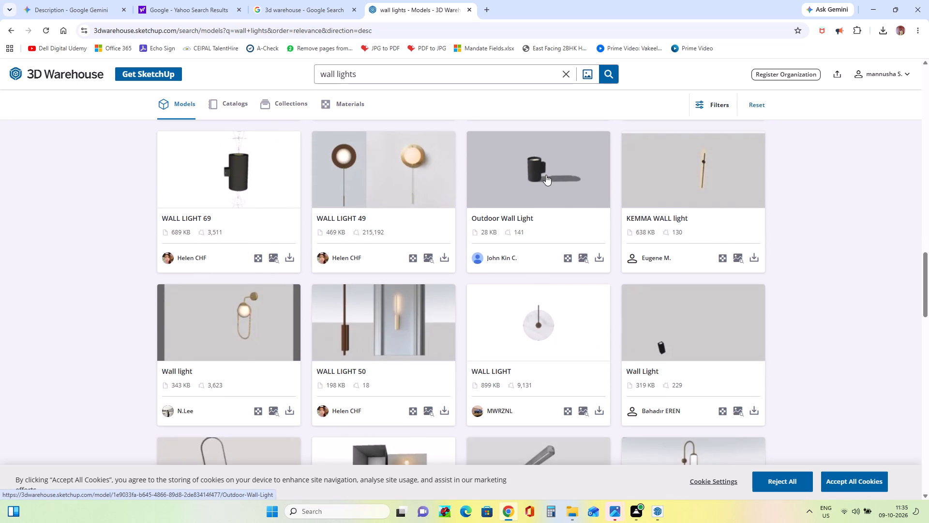
{"action": "left_click", "coordinate": [600, 256]}
{"action": "left_click", "coordinate": [612, 289]}
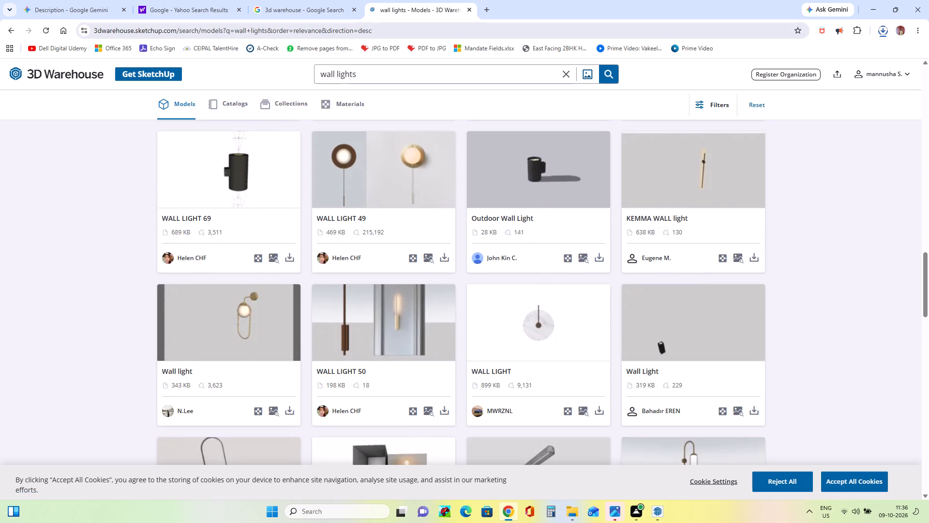
Back in SketchUp, import the downloaded Wall+Light model and place it in front of the house near the entrance ramp.
{"action": "left_click", "coordinate": [871, 14]}
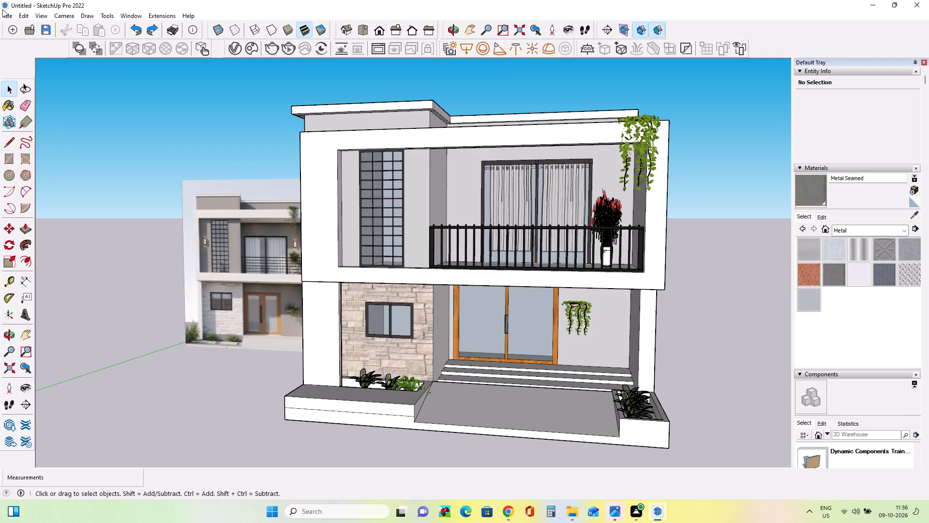
{"action": "left_click", "coordinate": [3, 10]}
{"action": "left_click", "coordinate": [6, 17]}
{"action": "left_click", "coordinate": [55, 182]}
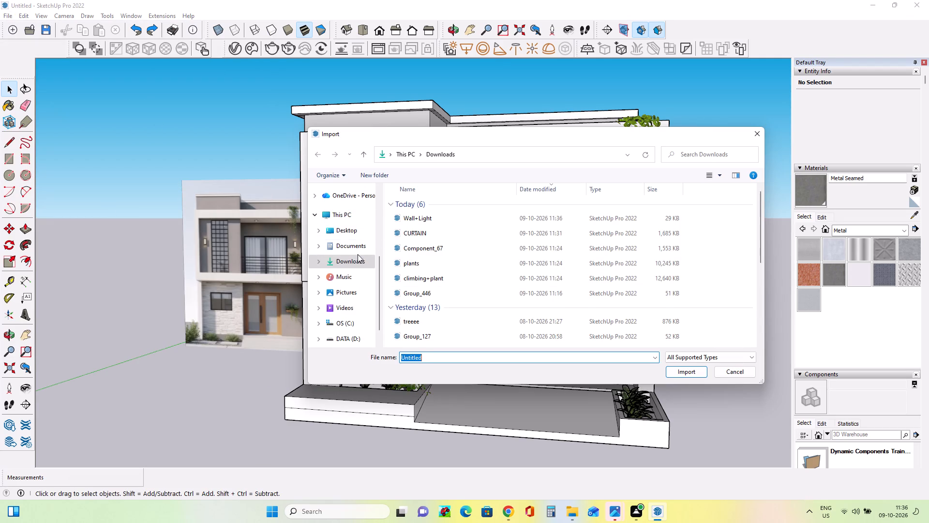
{"action": "left_click", "coordinate": [407, 217]}
{"action": "left_click", "coordinate": [684, 372]}
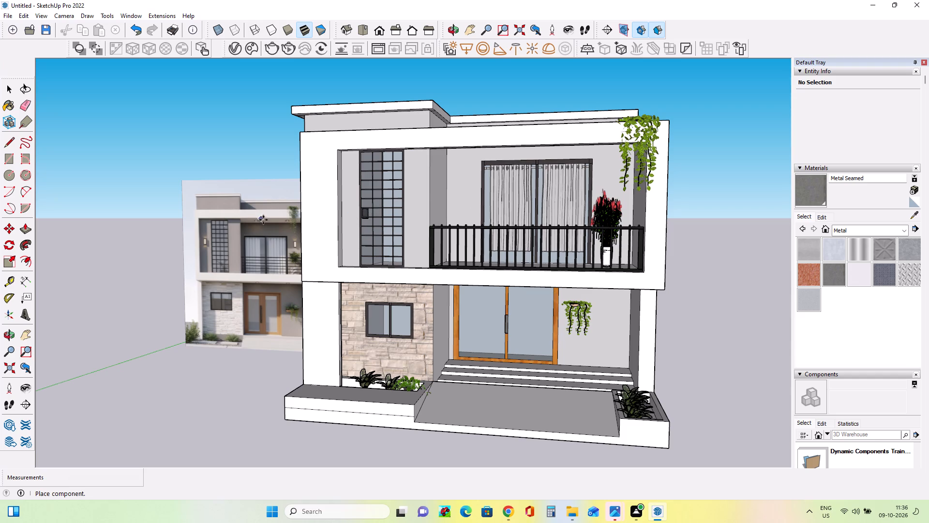
{"action": "left_click", "coordinate": [384, 420]}
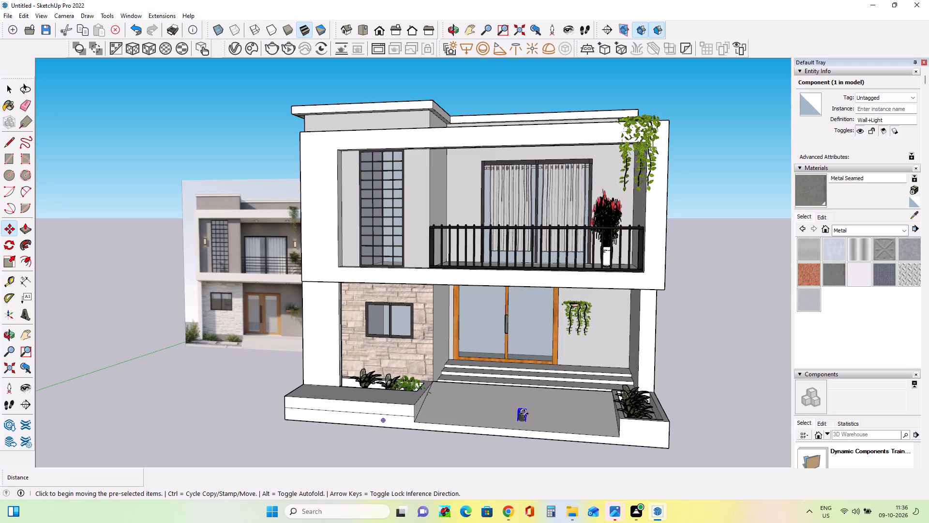
Move the wall light about 14' 7" onto the narrow upper-floor wall strip beside the grid window.
{"action": "left_click", "coordinate": [524, 414]}
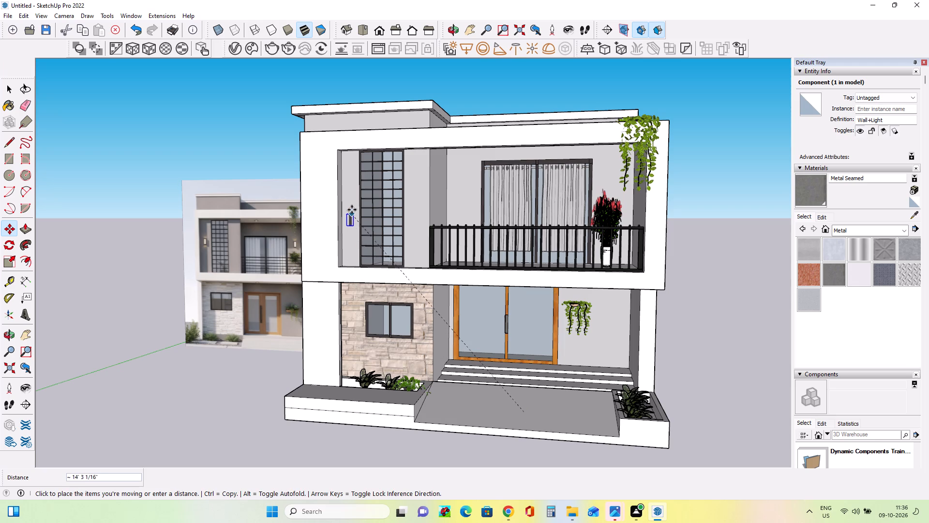
{"action": "left_click", "coordinate": [350, 205]}
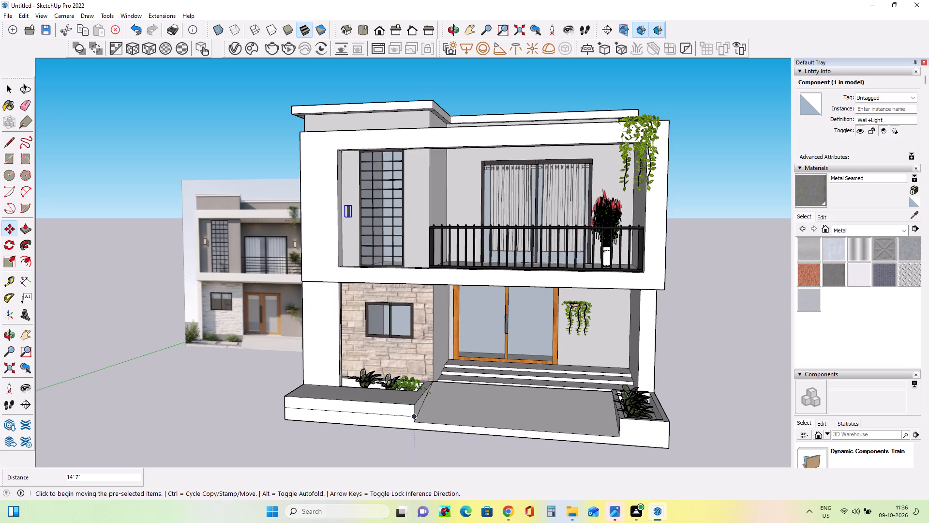
Copy the wall light about 15' 7" across to the balcony wall beside the curtained sliding door, and clear the selection.
{"action": "left_click", "coordinate": [349, 216]}
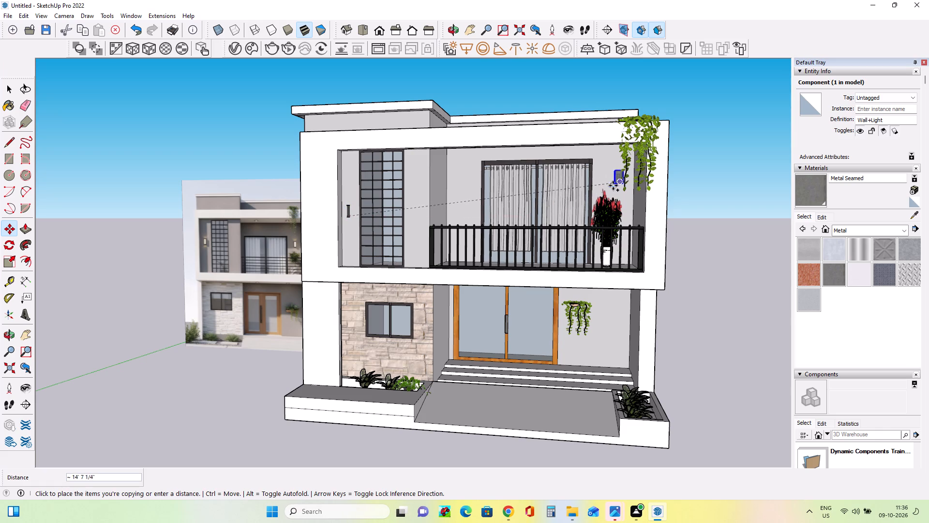
{"action": "scroll", "coordinate": [612, 182], "scroll_direction": "up", "scroll_amount": 6}
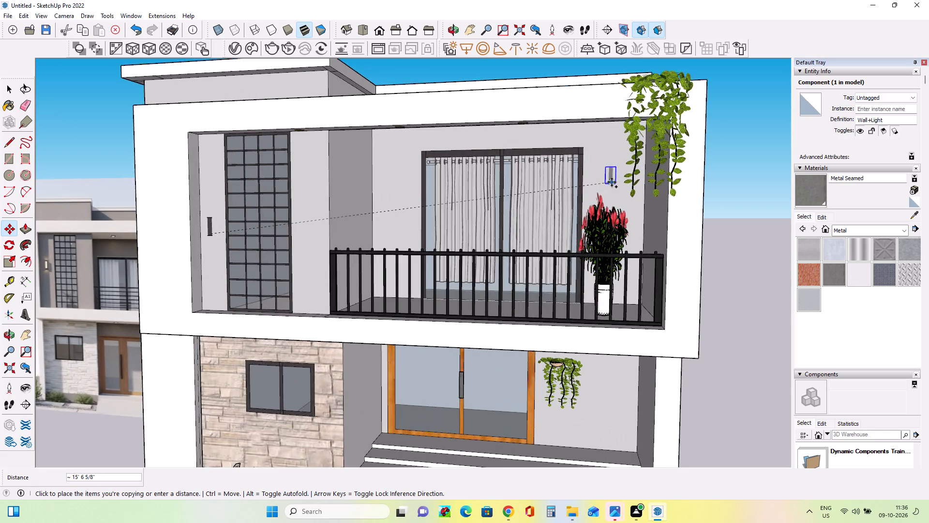
{"action": "middle_click_drag", "start_coordinate": [623, 202], "coordinate": [678, 237]}
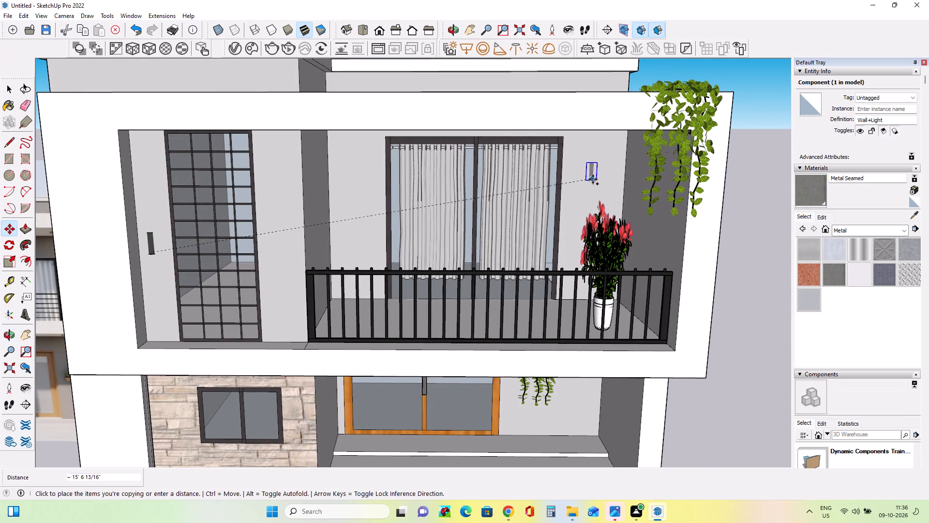
{"action": "left_click", "coordinate": [596, 183]}
{"action": "middle_click_drag", "start_coordinate": [589, 237], "coordinate": [595, 235]}
{"action": "scroll", "coordinate": [593, 235], "scroll_direction": "down", "scroll_amount": 10}
{"action": "middle_click_drag", "start_coordinate": [540, 273], "coordinate": [539, 284]}
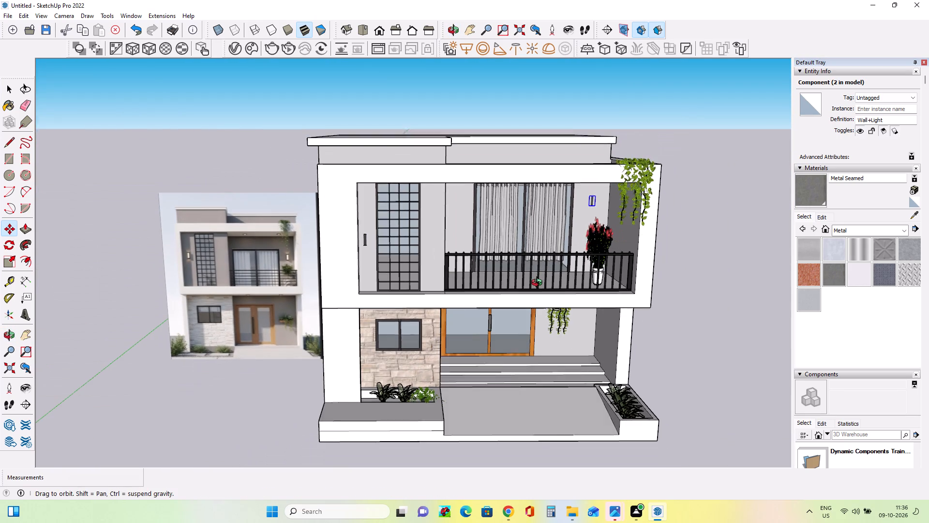
{"action": "middle_click_drag", "start_coordinate": [539, 284], "coordinate": [537, 256]}
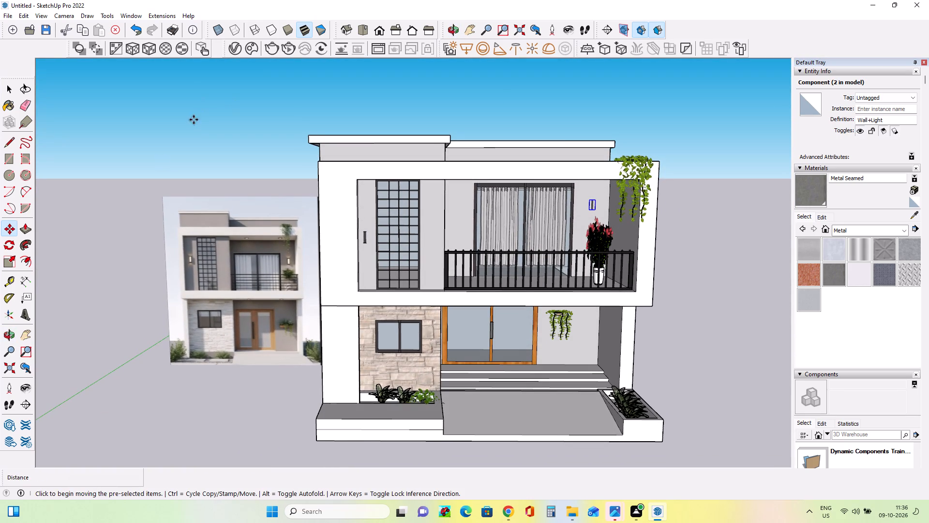
{"action": "left_click", "coordinate": [14, 91]}
{"action": "left_click", "coordinate": [207, 139]}
Examine the front elevation with both wall lights and compare it with the reference image.
{"action": "middle_click_drag", "start_coordinate": [437, 362], "coordinate": [435, 361]}
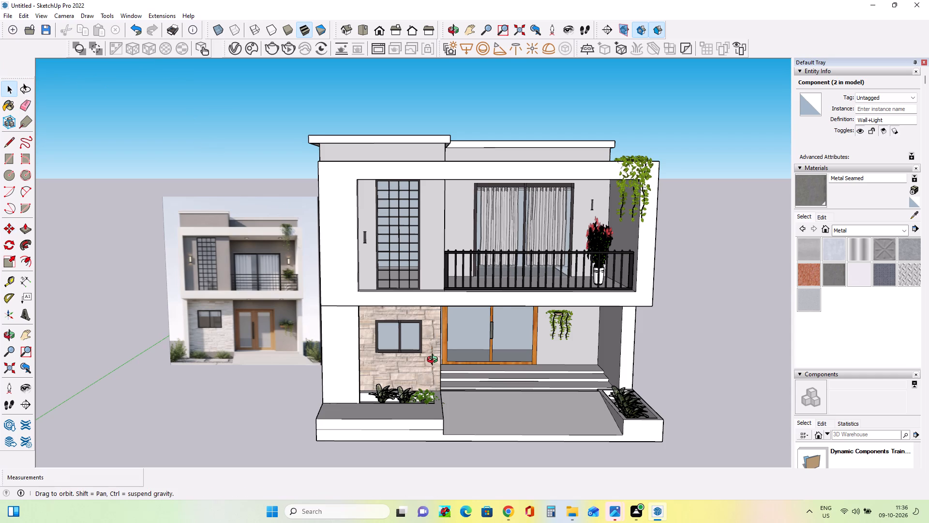
{"action": "middle_click_drag", "start_coordinate": [435, 361], "coordinate": [392, 345]}
{"action": "scroll", "coordinate": [472, 355], "scroll_direction": "up", "scroll_amount": 1}
{"action": "middle_click_drag", "start_coordinate": [474, 357], "coordinate": [485, 363]}
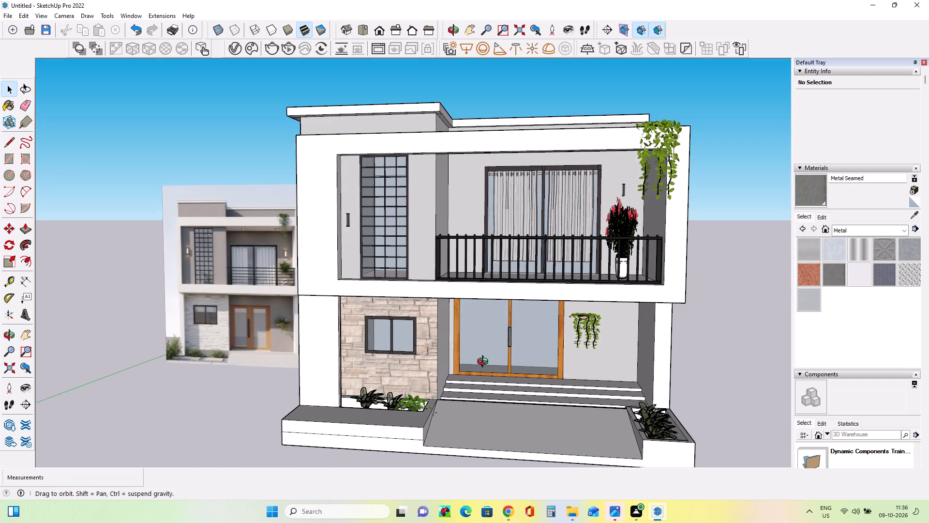
{"action": "middle_click_drag", "start_coordinate": [485, 363], "coordinate": [489, 364]}
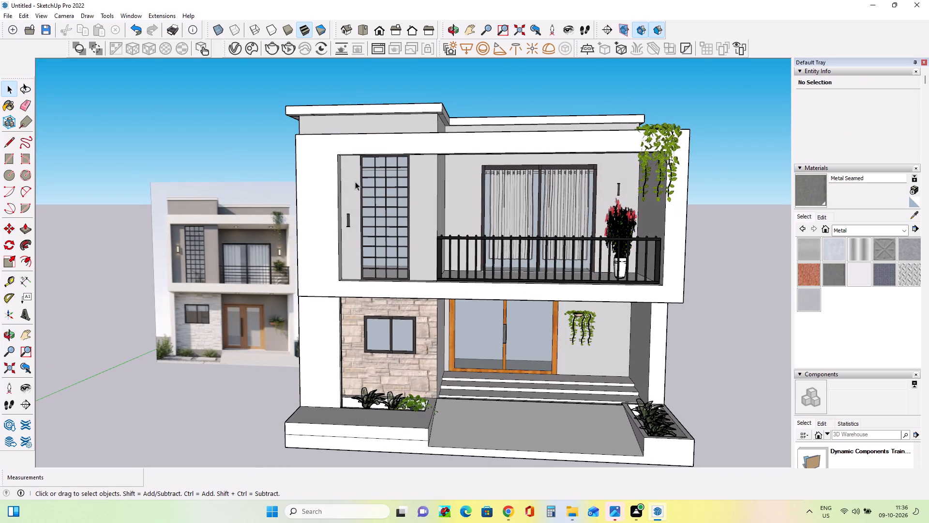
{"action": "left_click", "coordinate": [223, 283]}
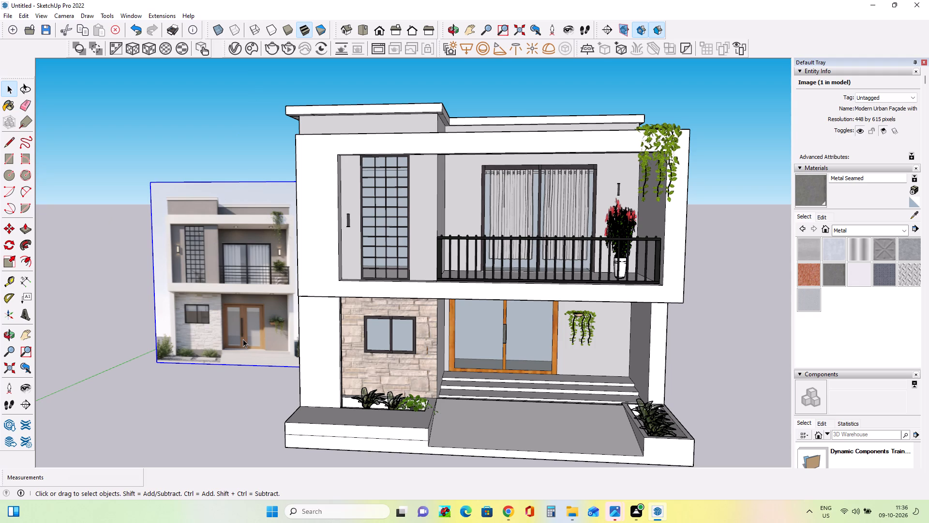
{"action": "scroll", "coordinate": [375, 382], "scroll_direction": "down", "scroll_amount": 1}
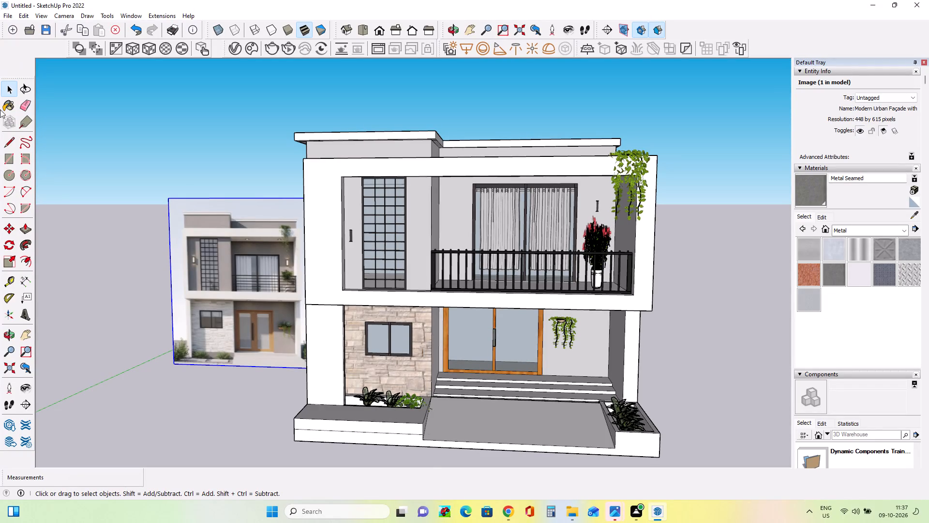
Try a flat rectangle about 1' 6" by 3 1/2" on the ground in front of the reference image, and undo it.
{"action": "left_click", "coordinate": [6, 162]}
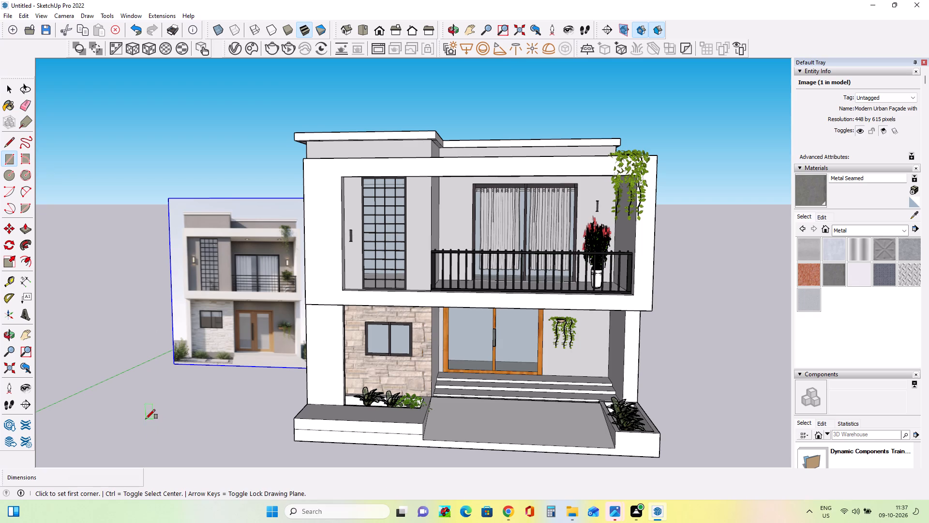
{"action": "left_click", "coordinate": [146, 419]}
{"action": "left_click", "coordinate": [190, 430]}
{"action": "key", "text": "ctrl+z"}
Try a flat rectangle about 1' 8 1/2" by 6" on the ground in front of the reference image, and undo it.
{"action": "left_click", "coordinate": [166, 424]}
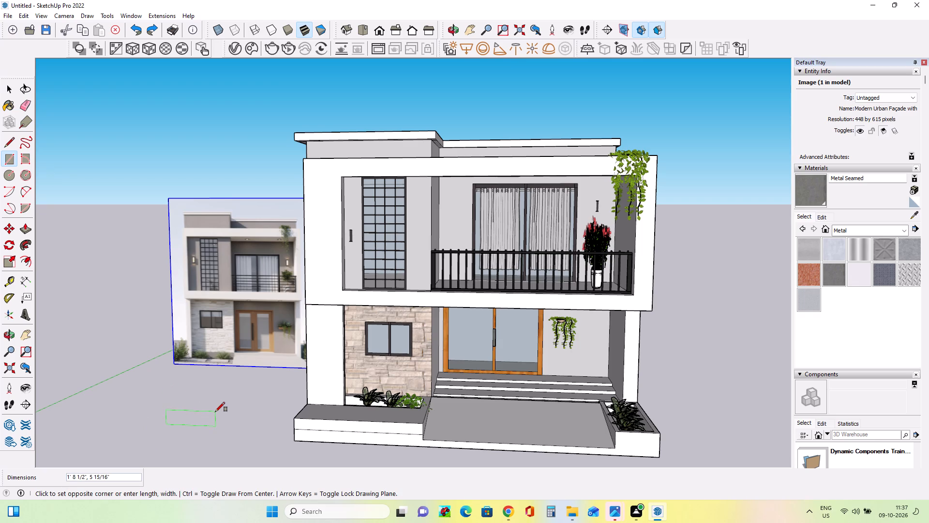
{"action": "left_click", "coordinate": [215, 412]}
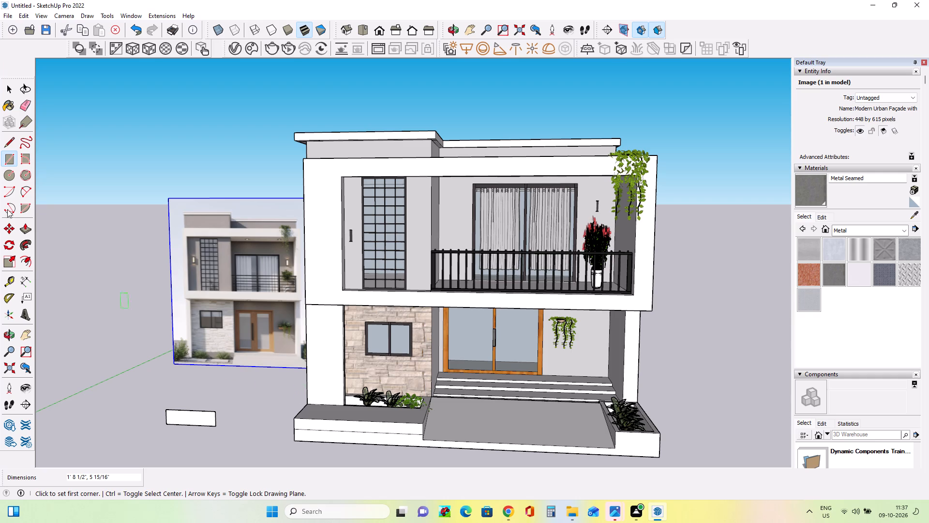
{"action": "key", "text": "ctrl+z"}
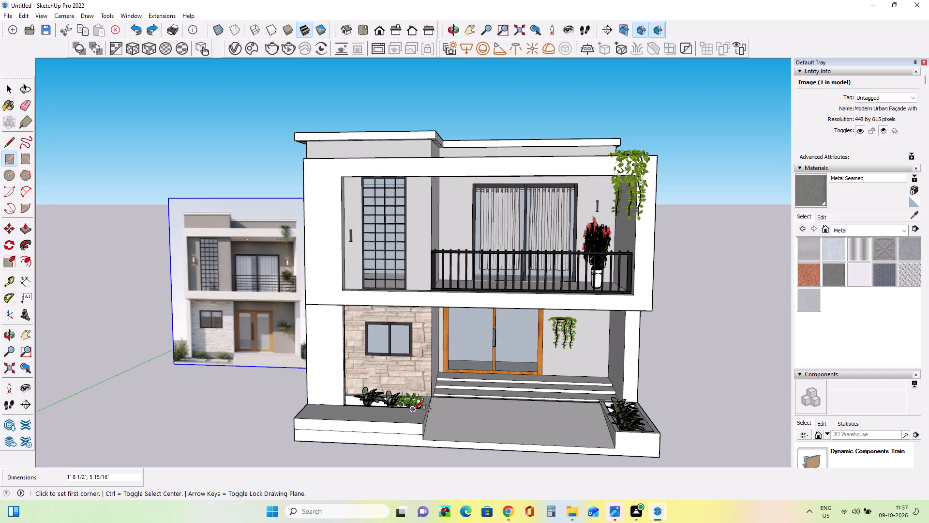
Delete the reference image standing beside the house.
{"action": "key", "text": "Delete"}
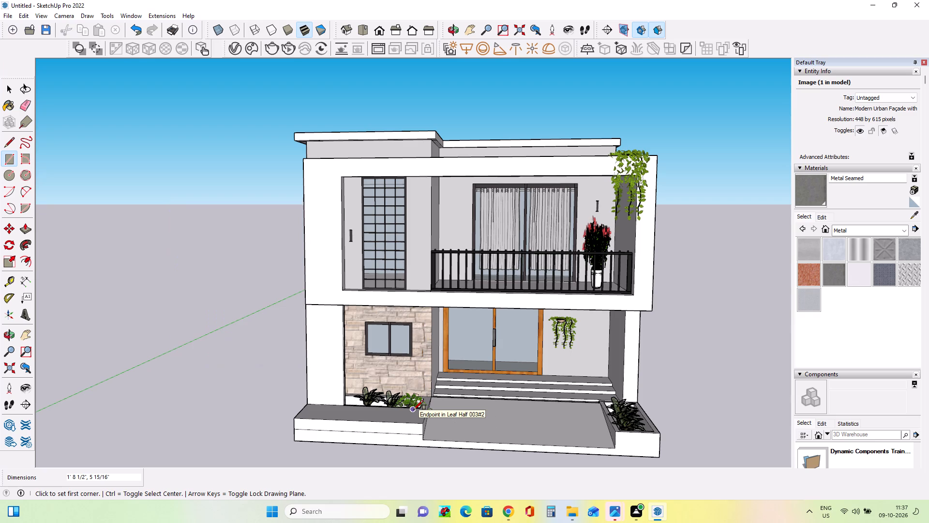
Start a V-Ray render of the complete front elevation, with the house filling the view.
{"action": "middle_click", "coordinate": [342, 382]}
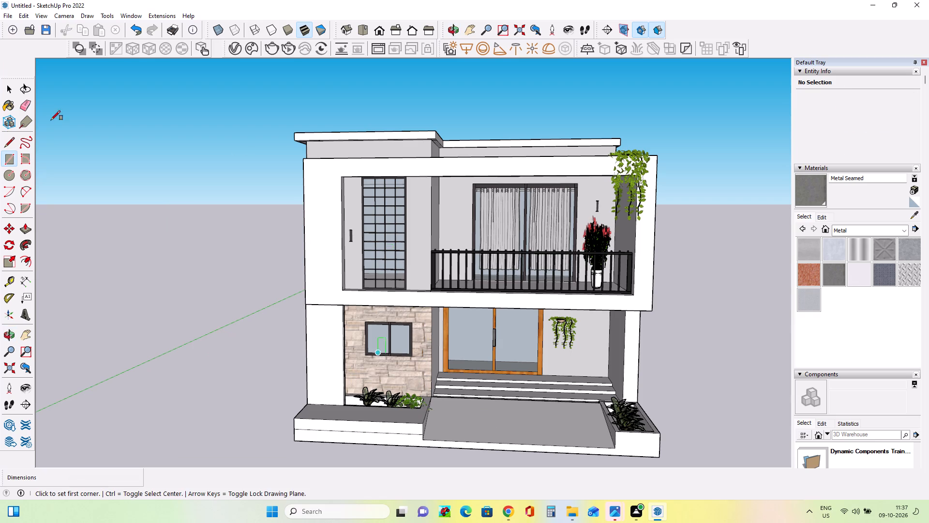
{"action": "left_click", "coordinate": [30, 328]}
{"action": "left_click_drag", "start_coordinate": [503, 343], "coordinate": [486, 315]}
{"action": "middle_click_drag", "start_coordinate": [547, 361], "coordinate": [553, 358]}
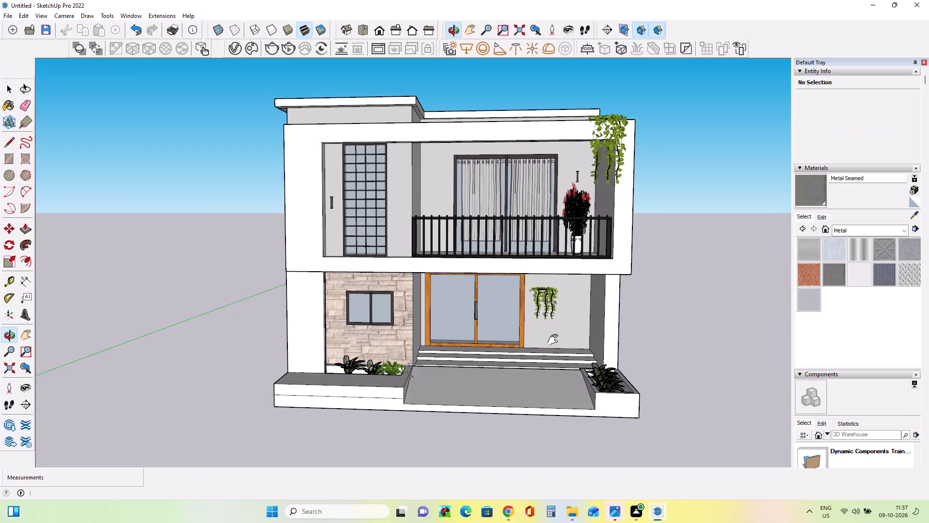
{"action": "scroll", "coordinate": [555, 340], "scroll_direction": "up", "scroll_amount": 1}
{"action": "left_click_drag", "start_coordinate": [555, 340], "coordinate": [557, 352]}
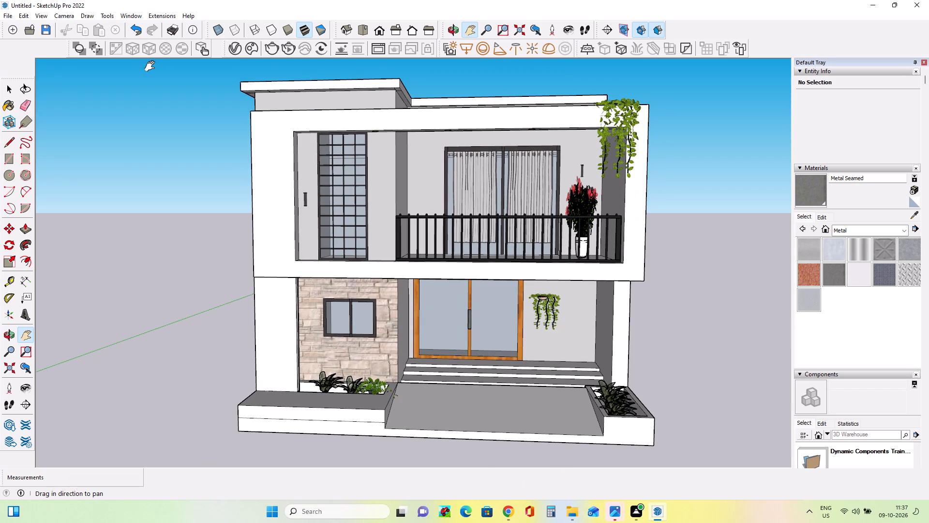
{"action": "left_click", "coordinate": [270, 46]}
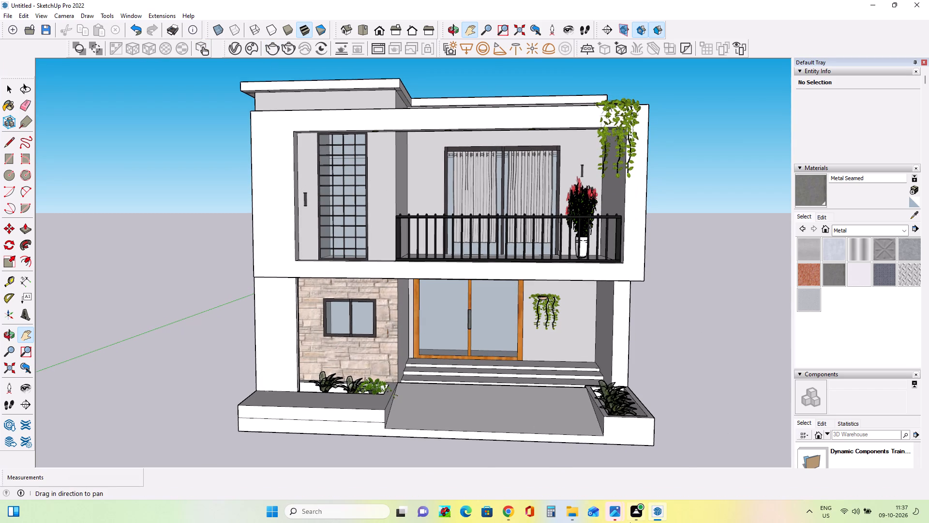
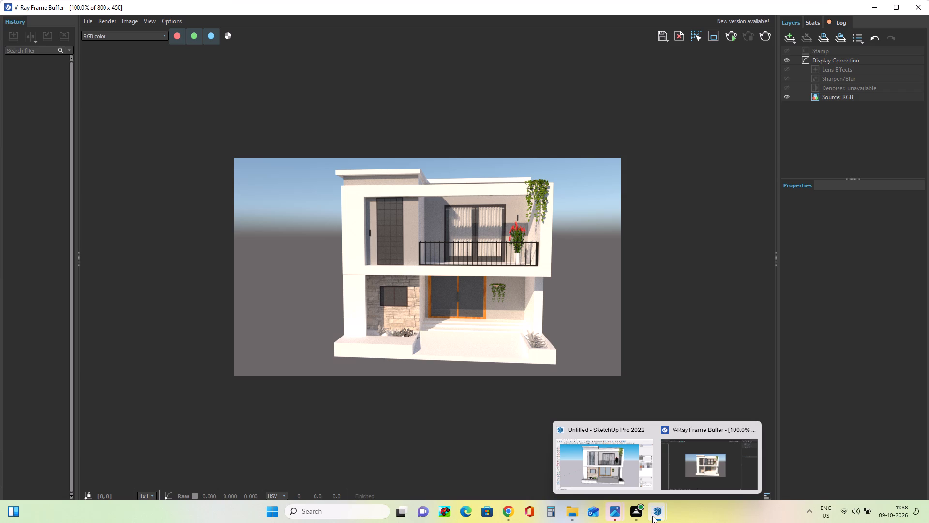
Capture a rectangular snip of the rendered house with Snipping Tool, and close the capture without saving a named copy.
{"action": "left_click", "coordinate": [356, 517]}
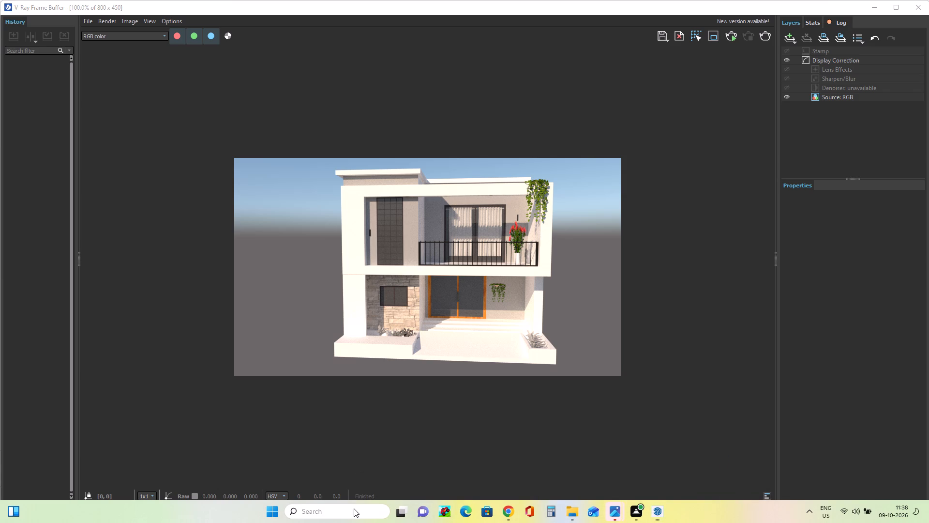
{"action": "left_click", "coordinate": [353, 515]}
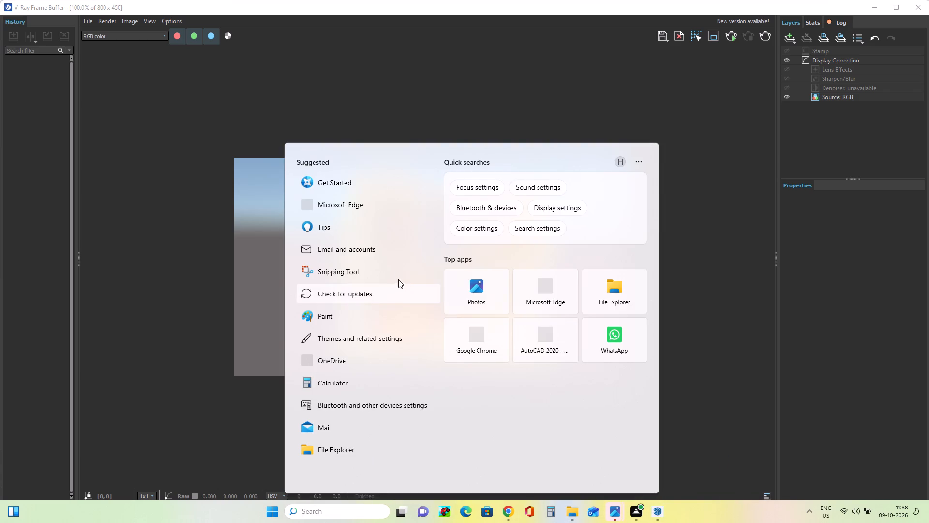
{"action": "left_click", "coordinate": [354, 277]}
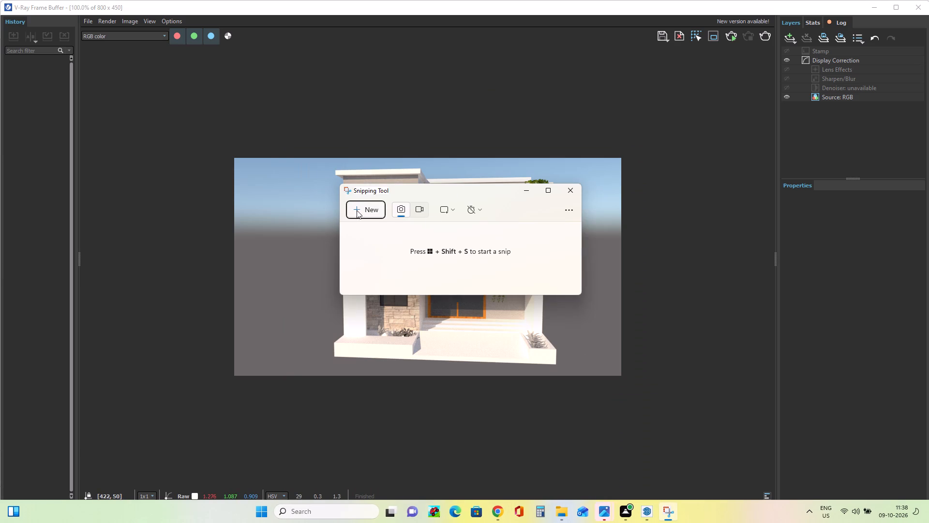
{"action": "left_click", "coordinate": [357, 210]}
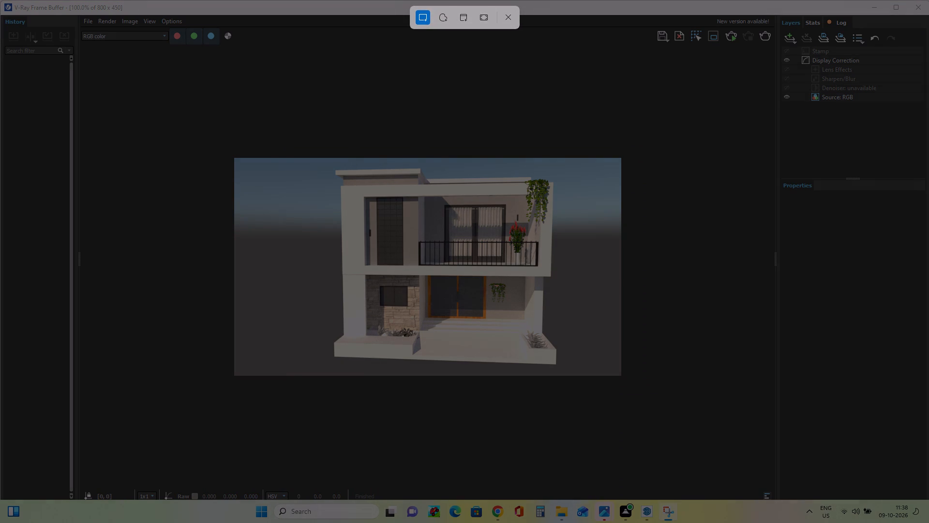
{"action": "left_click_drag", "start_coordinate": [572, 164], "coordinate": [451, 214]}
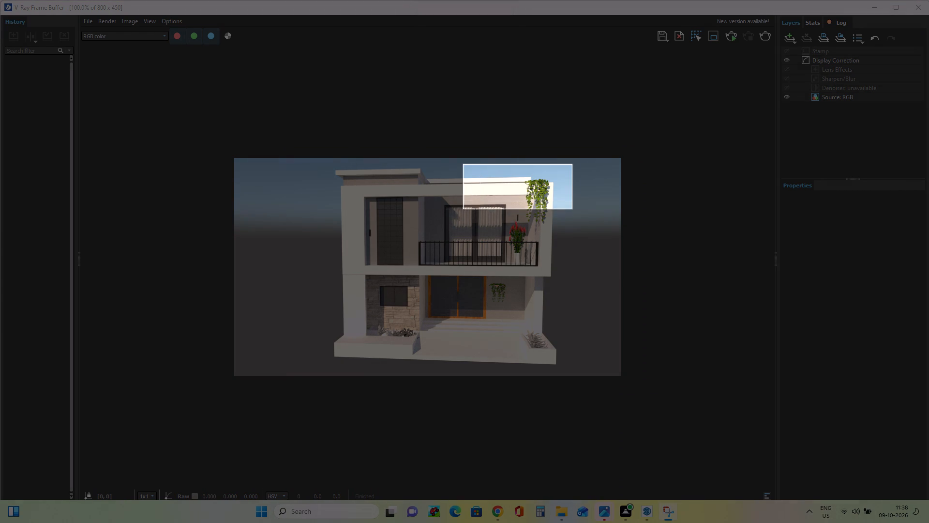
{"action": "left_click_drag", "start_coordinate": [451, 214], "coordinate": [324, 371]}
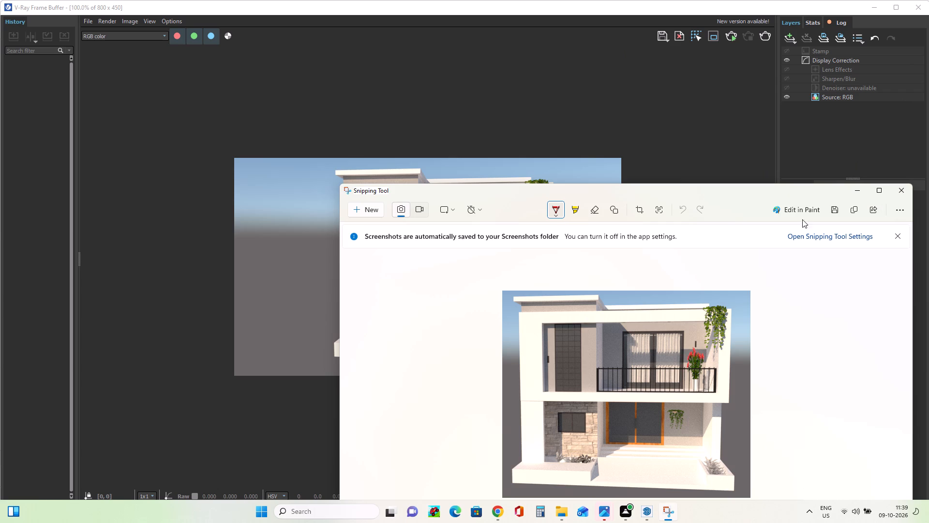
{"action": "left_click", "coordinate": [898, 191]}
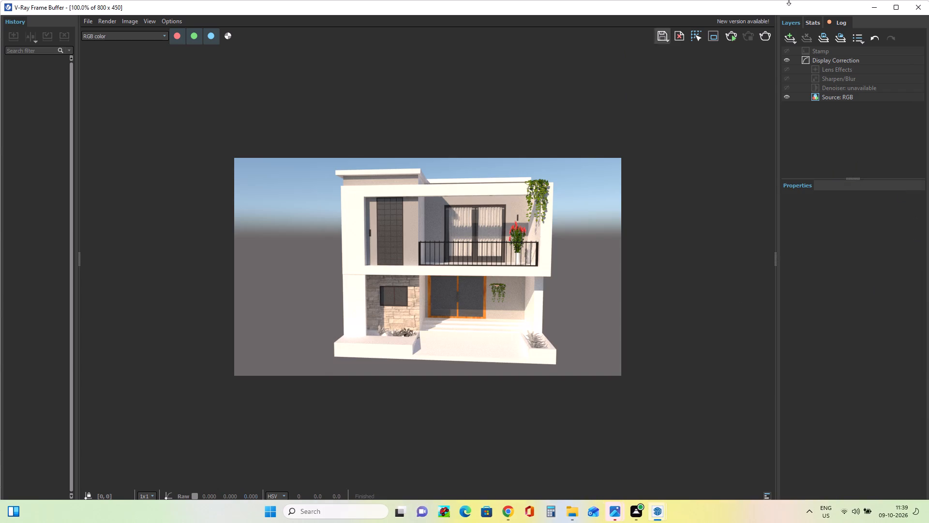
Return to the SketchUp model and try to snip the complete house front in the viewport with Snipping Tool.
{"action": "left_click", "coordinate": [875, 6]}
{"action": "scroll", "coordinate": [695, 323], "scroll_direction": "down", "scroll_amount": 1}
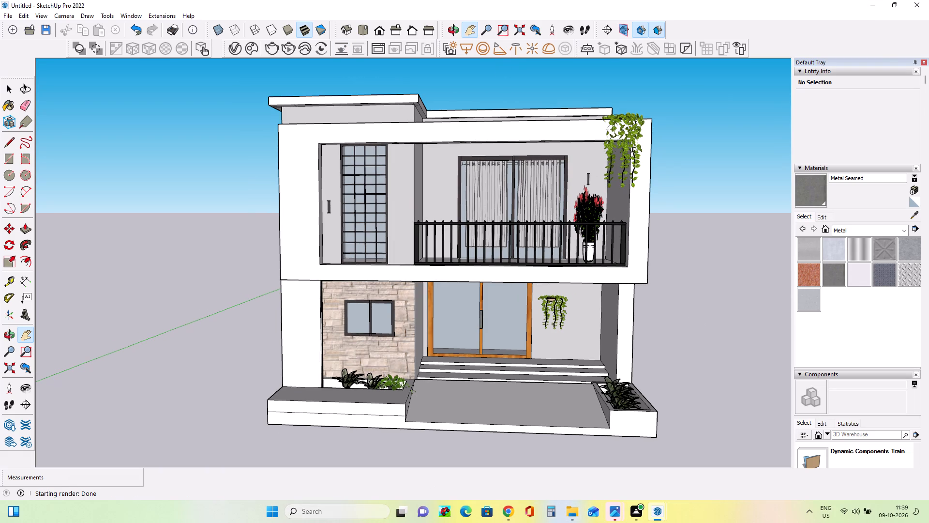
{"action": "left_click", "coordinate": [362, 513]}
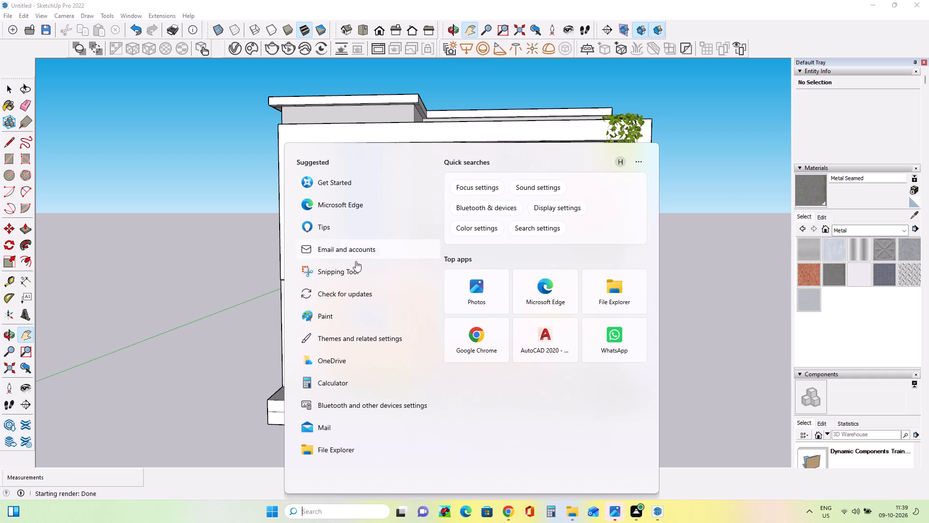
{"action": "left_click", "coordinate": [342, 272]}
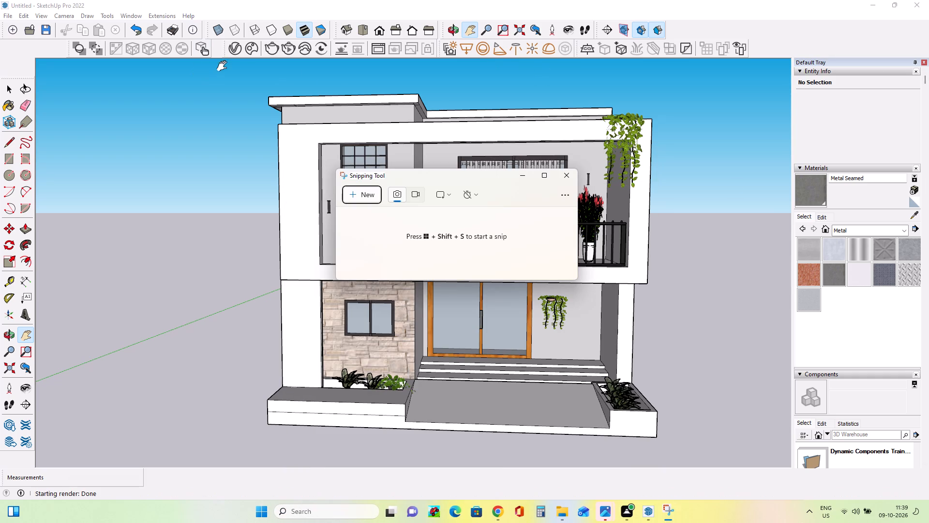
{"action": "left_click", "coordinate": [372, 195]}
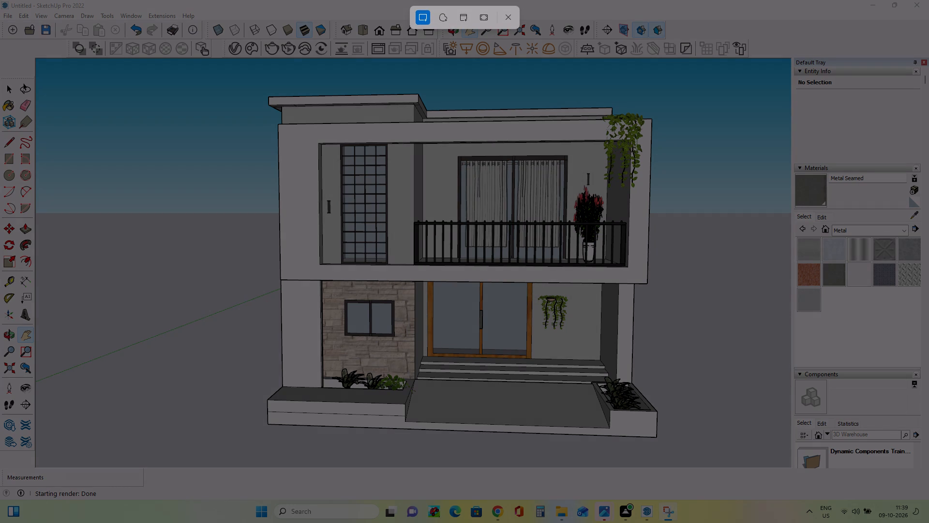
{"action": "left_click_drag", "start_coordinate": [684, 70], "coordinate": [246, 376]}
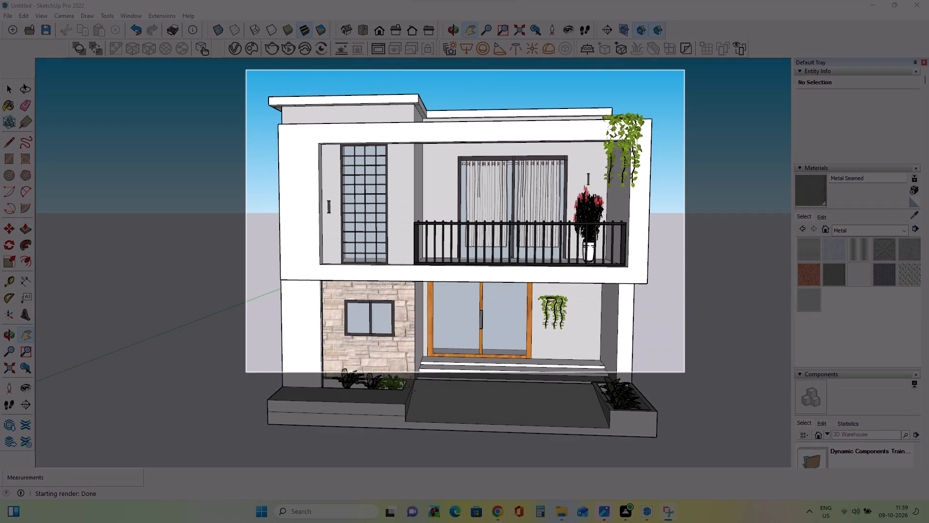
{"action": "left_click_drag", "start_coordinate": [246, 376], "coordinate": [250, 439]}
{"action": "left_click", "coordinate": [250, 439]}
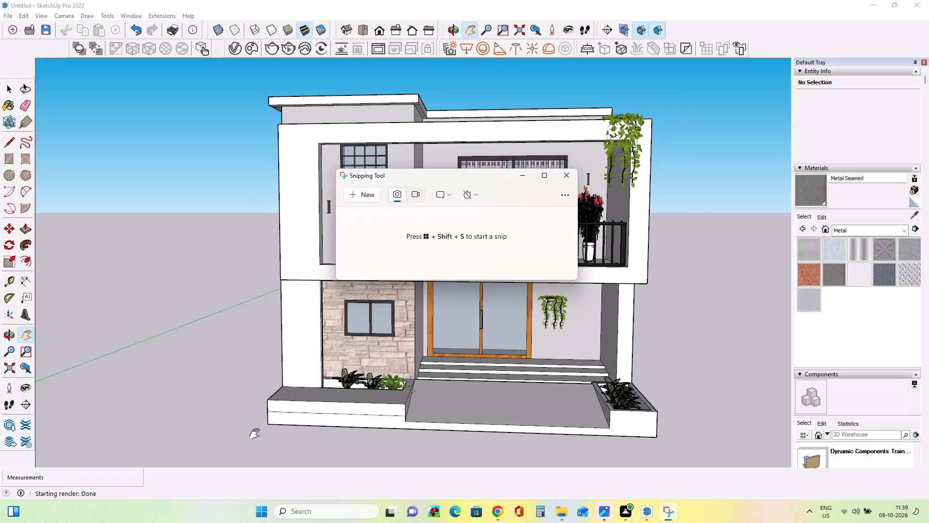
{"action": "left_click", "coordinate": [570, 173]}
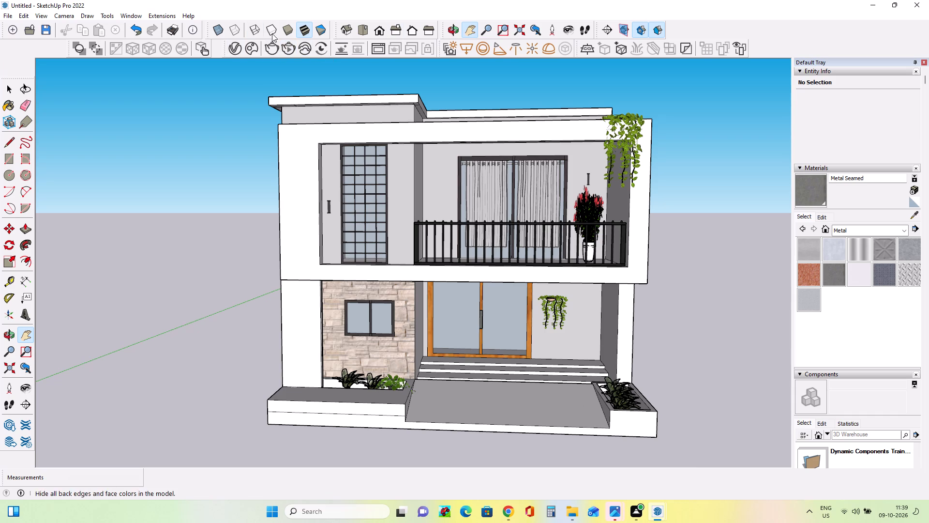
Render the front view of the house again with V-Ray.
{"action": "left_click", "coordinate": [274, 47]}
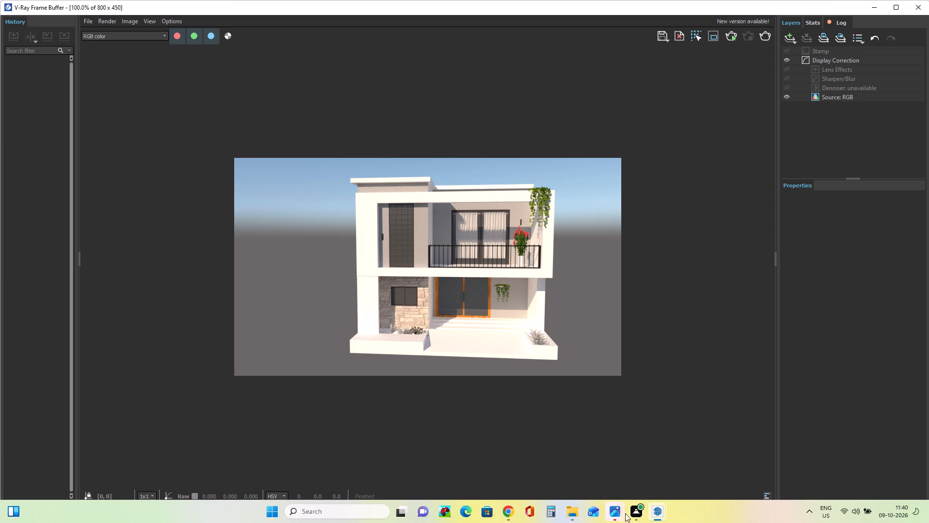
Capture a rectangular snip of the whole house in the new V-Ray render with Snipping Tool.
{"action": "left_click", "coordinate": [365, 516]}
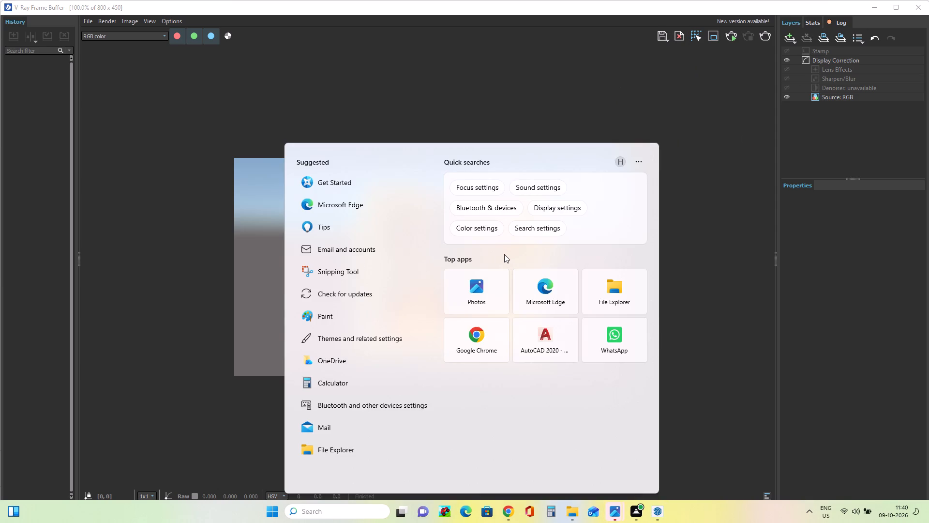
{"action": "left_click", "coordinate": [334, 273]}
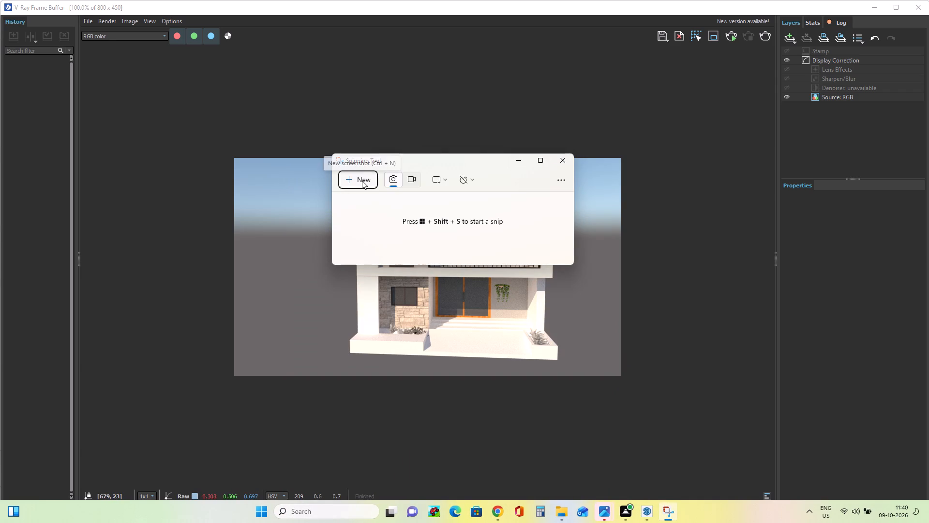
{"action": "left_click", "coordinate": [362, 181]}
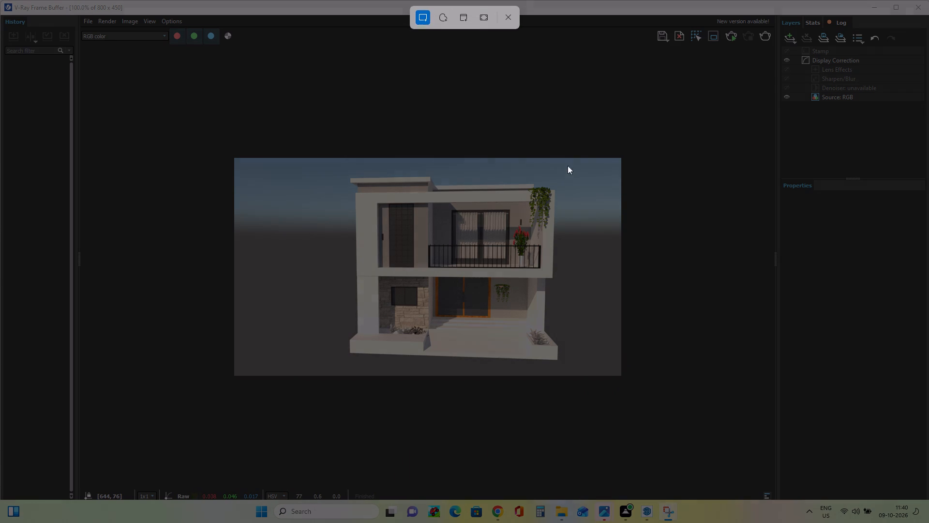
{"action": "left_click_drag", "start_coordinate": [572, 163], "coordinate": [340, 306]}
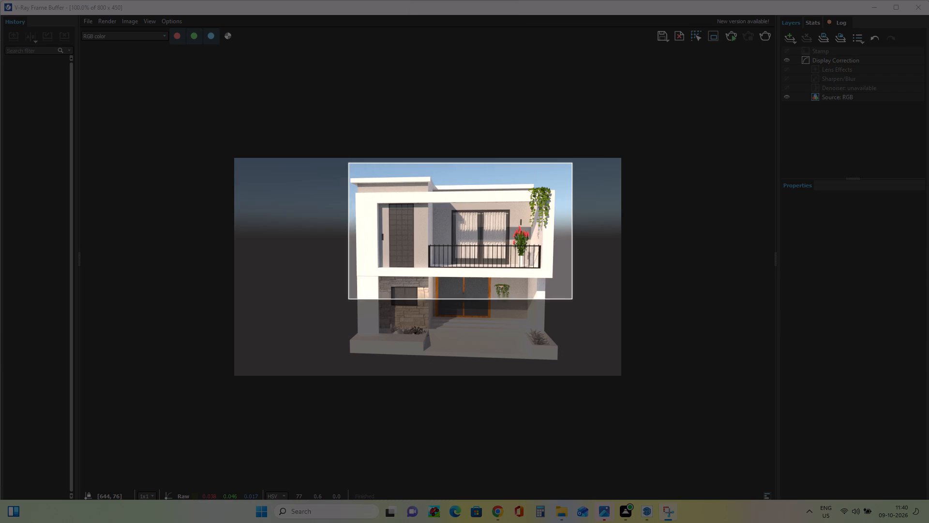
{"action": "left_click_drag", "start_coordinate": [340, 306], "coordinate": [330, 370]}
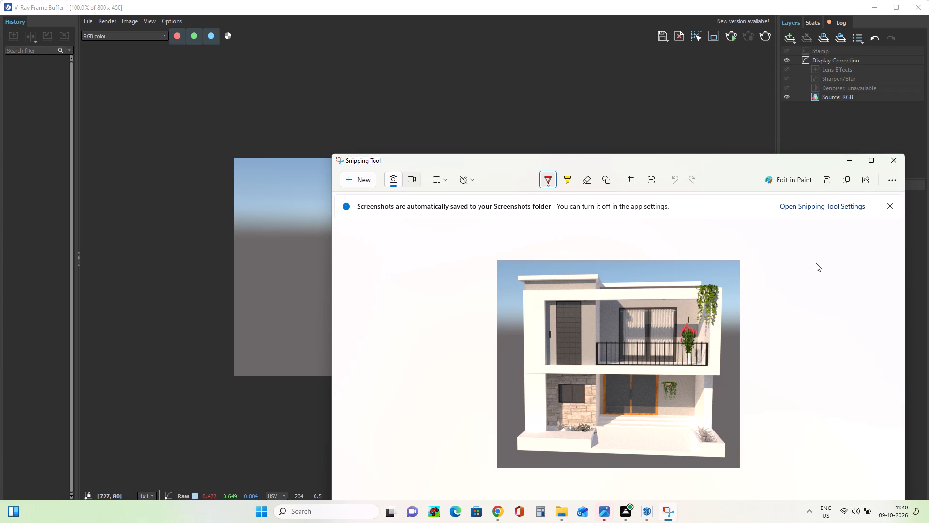
Save the render snip to the Desktop as PNG named "Modern Urban Façade with Stone Cladding pdf", and close the V-Ray frame buffer.
{"action": "left_click", "coordinate": [828, 185]}
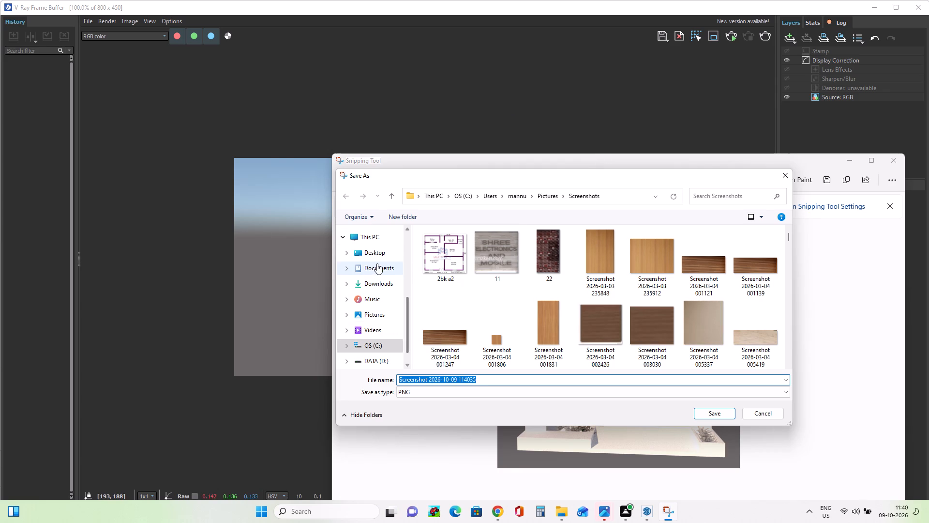
{"action": "left_click", "coordinate": [377, 251]}
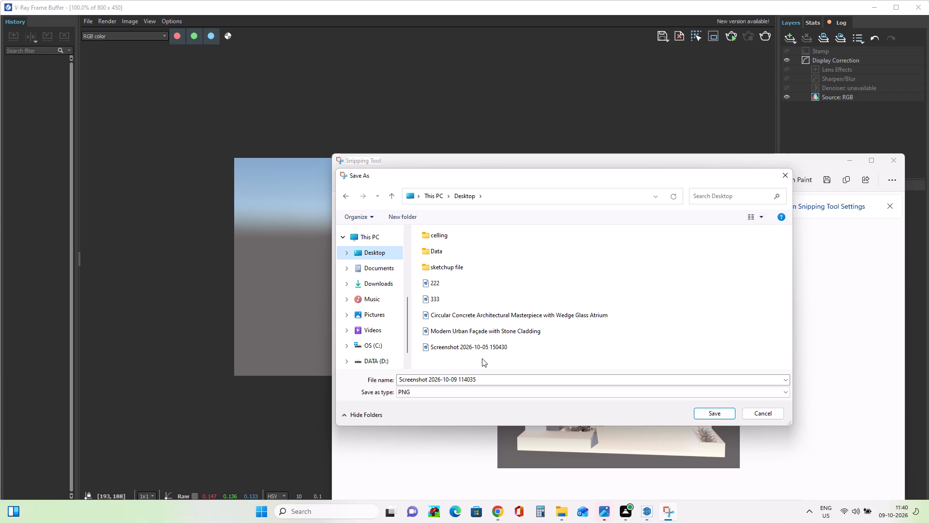
{"action": "left_click", "coordinate": [487, 334]}
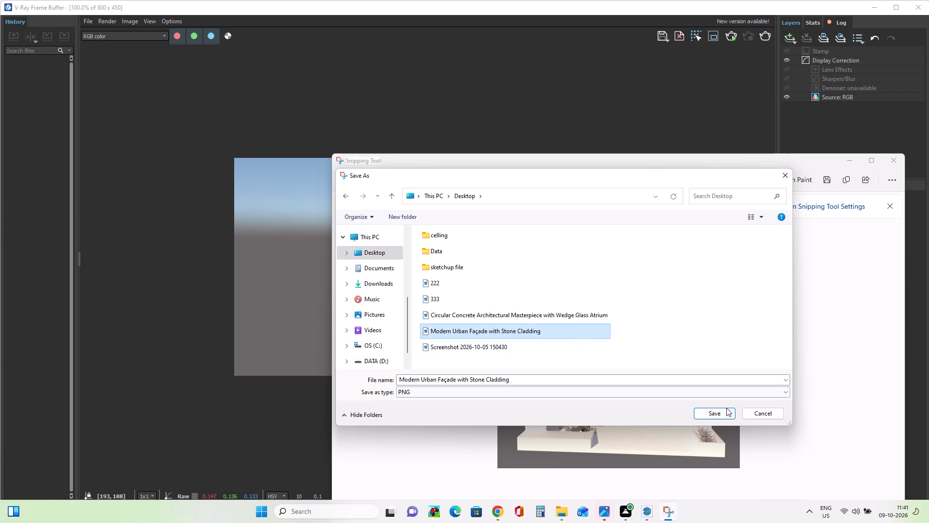
{"action": "left_click", "coordinate": [526, 380]}
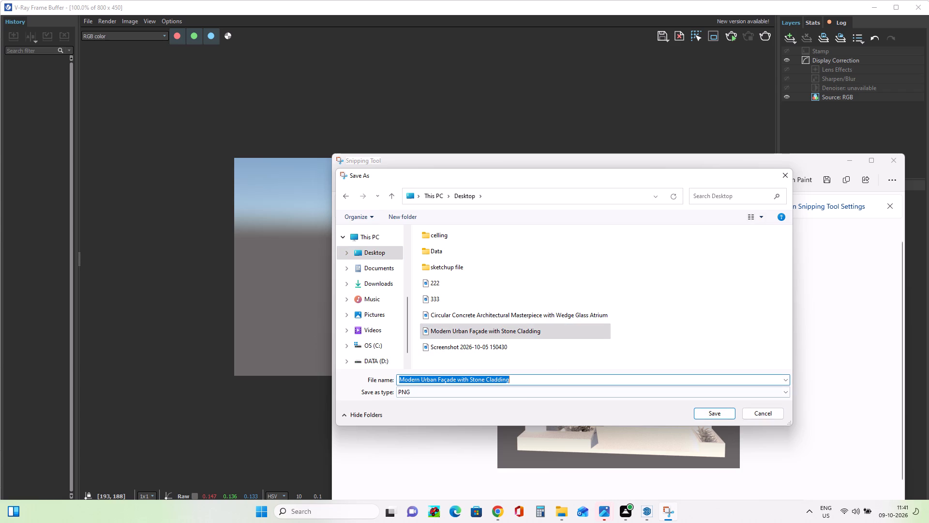
{"action": "key", "text": "Right"}
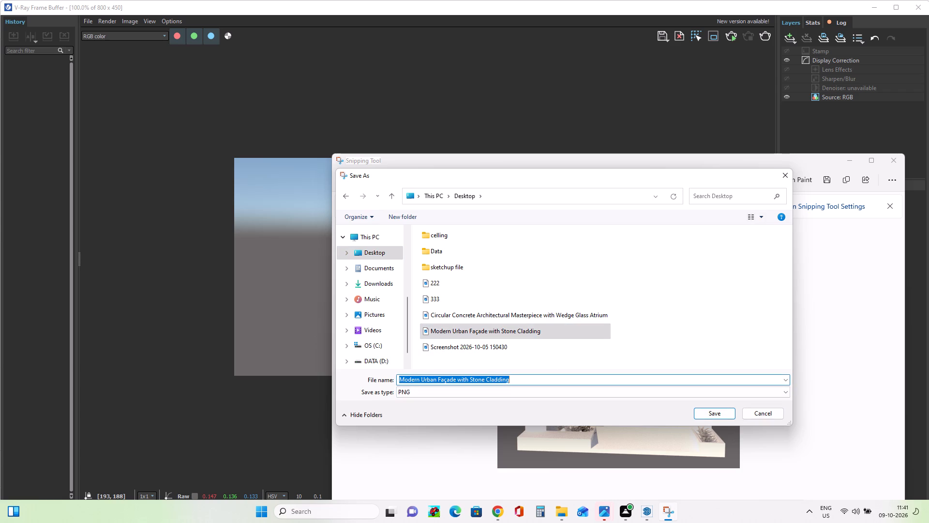
{"action": "key", "text": "space"}
{"action": "type", "text": "pdf"}
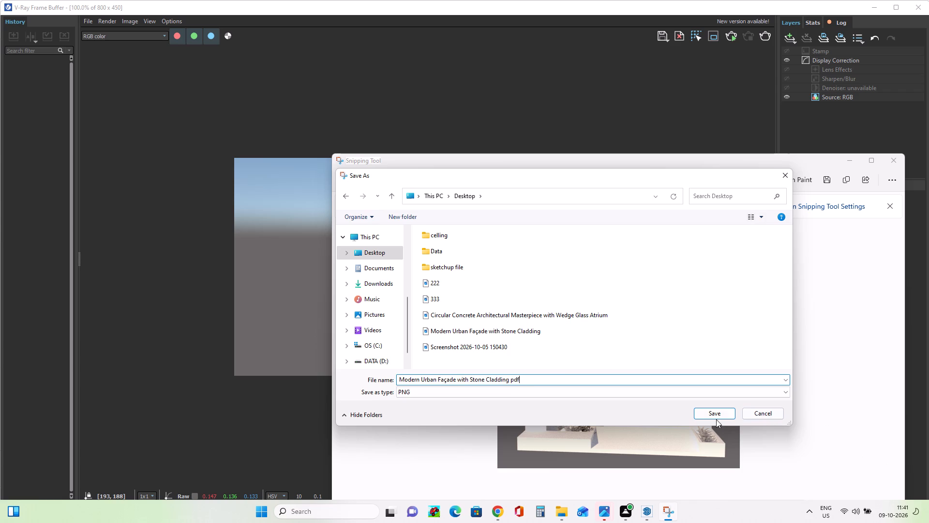
{"action": "left_click", "coordinate": [719, 415]}
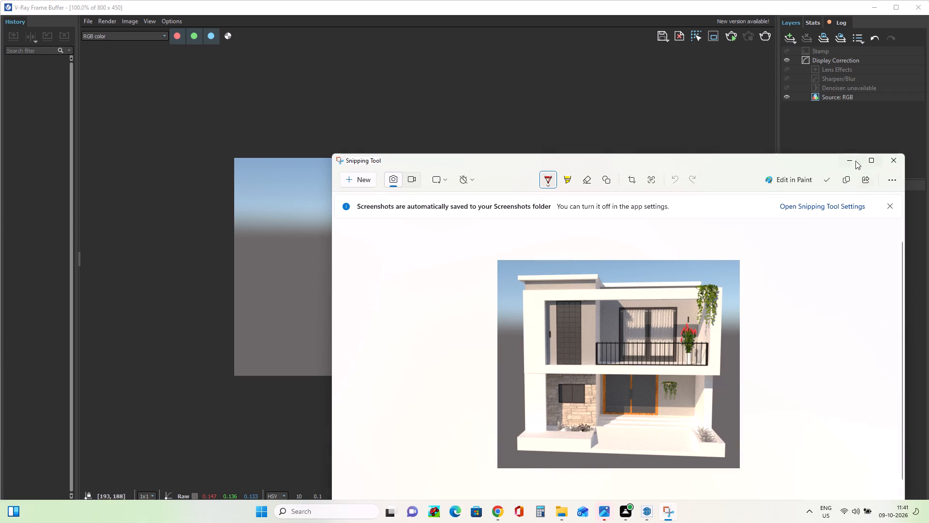
{"action": "left_click", "coordinate": [854, 159]}
{"action": "left_click", "coordinate": [922, 7]}
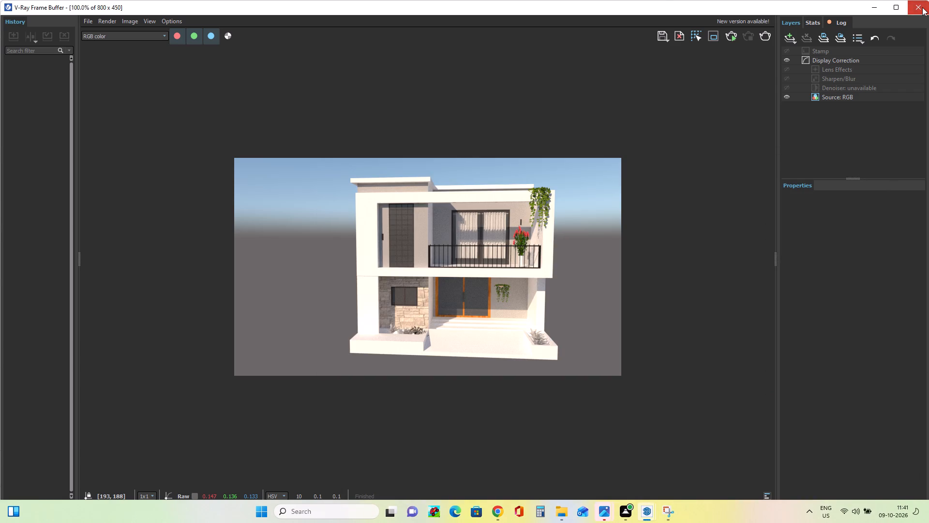
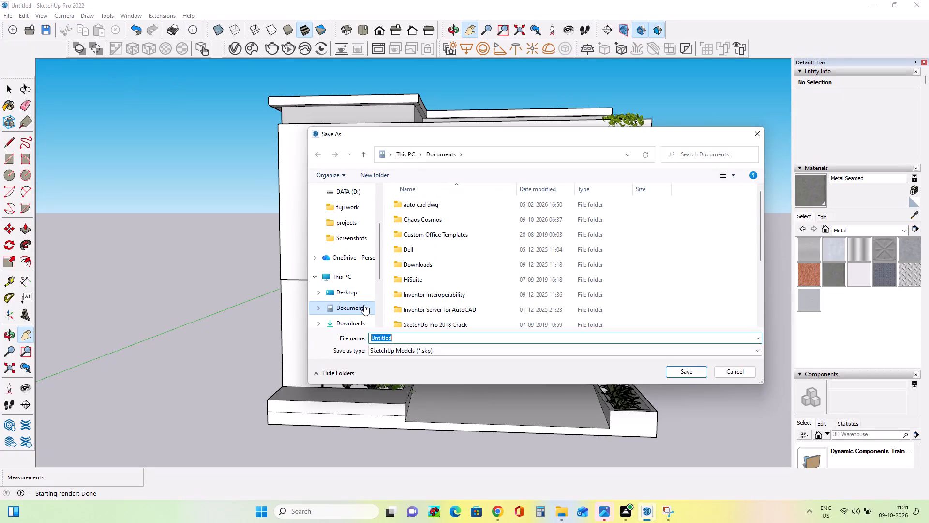
Save the model to the Desktop as a SketchUp file named "Modern Urban Façade with Stone Cladding skp".
{"action": "left_click", "coordinate": [358, 289]}
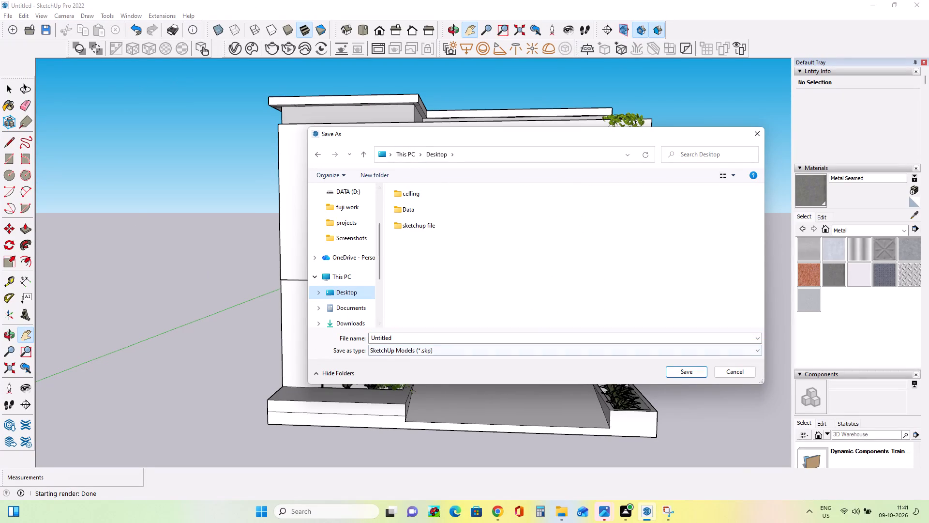
{"action": "left_click", "coordinate": [431, 338]}
{"action": "key", "text": "Delete"}
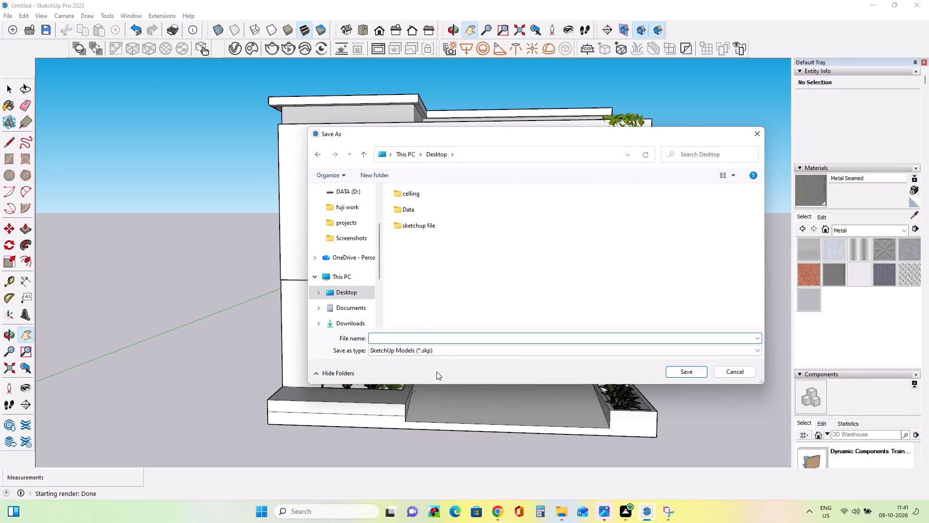
{"action": "type", "text": "mo"}
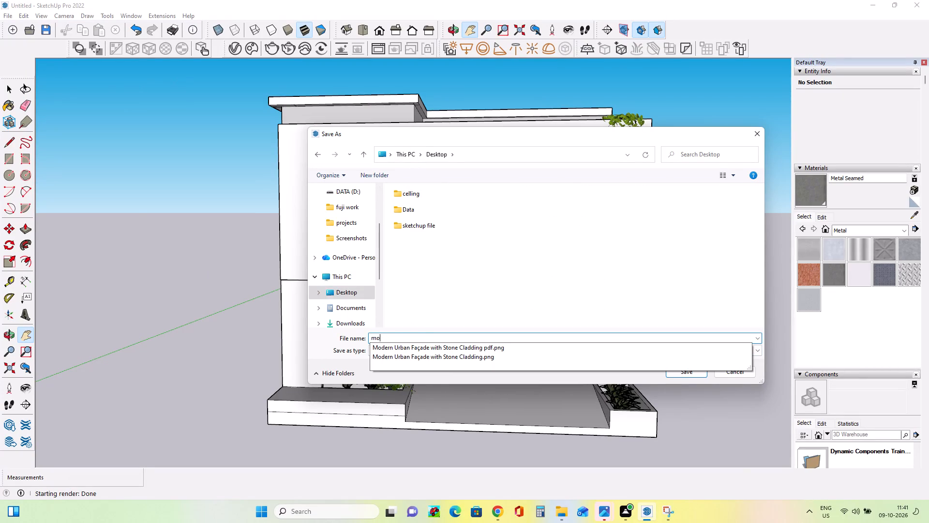
{"action": "left_click", "coordinate": [497, 347]}
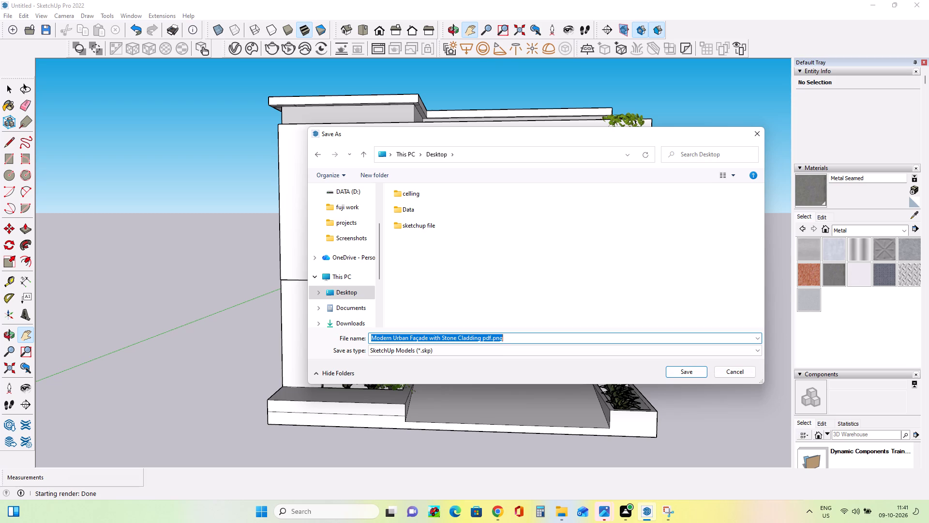
{"action": "left_click", "coordinate": [504, 338]}
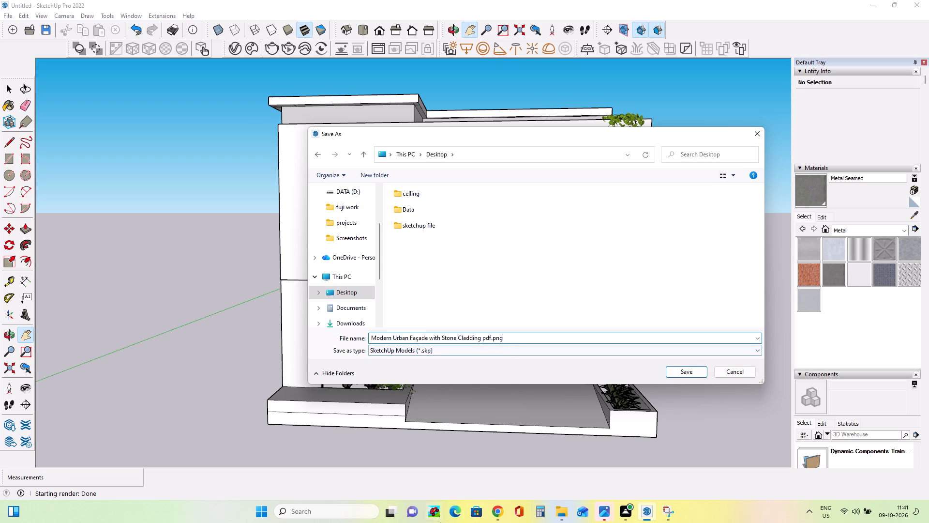
{"action": "key", "text": "BackSpace"}
{"action": "key", "text": "BackSpace"}
{"action": "key", "text": "BackSpace"}
{"action": "key", "text": "BackSpace"}
{"action": "key", "text": "BackSpace"}
{"action": "key", "text": "BackSpace"}
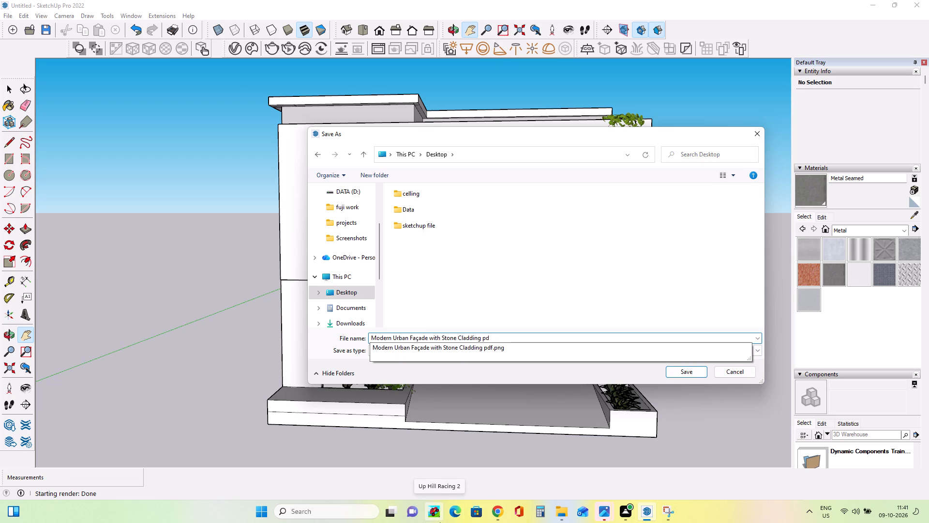
{"action": "key", "text": "BackSpace"}
{"action": "type", "text": "skp"}
{"action": "left_click", "coordinate": [700, 374]}
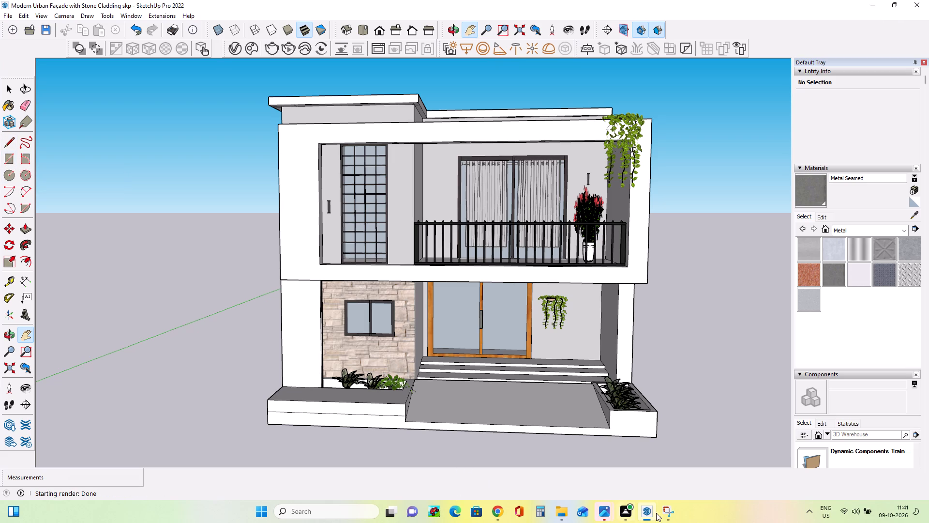
Switch to Snipping Tool and capture a rectangular snip of the whole house front in the SketchUp viewport.
{"action": "left_click", "coordinate": [669, 515]}
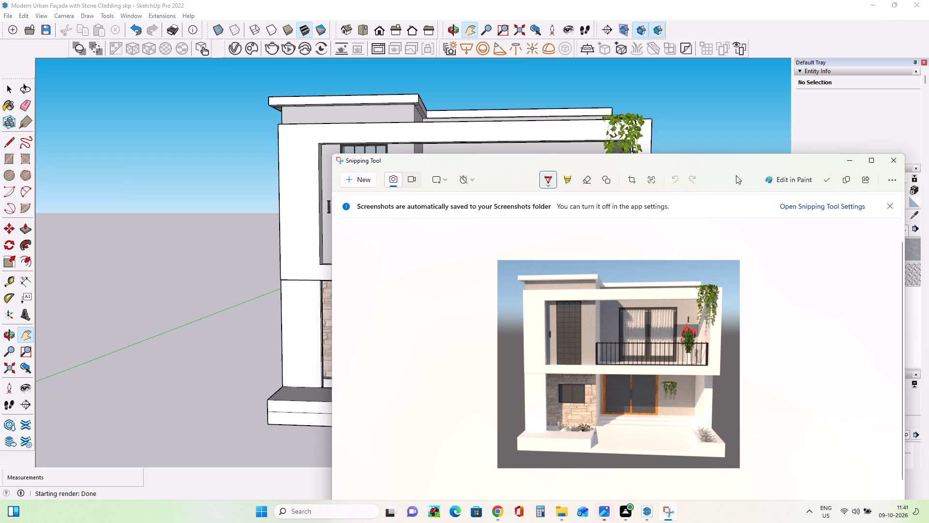
{"action": "left_click", "coordinate": [362, 181]}
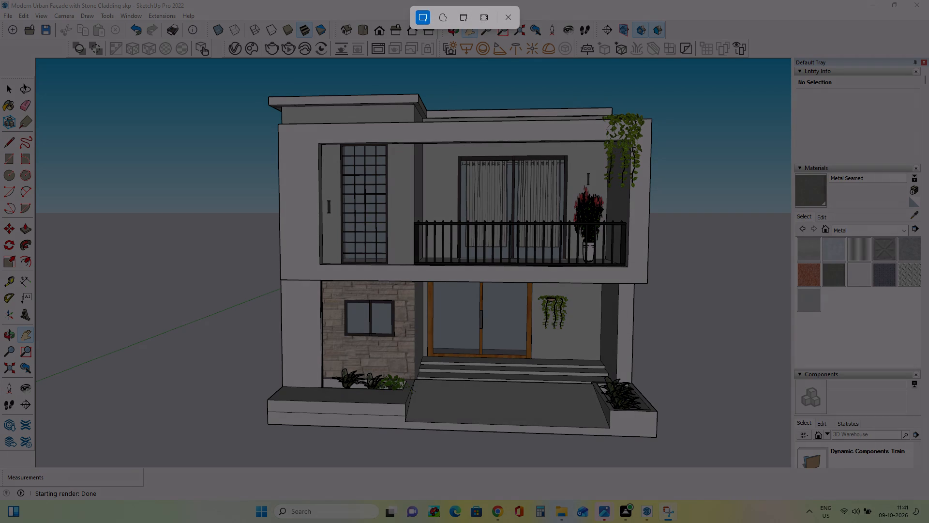
{"action": "left_click_drag", "start_coordinate": [672, 70], "coordinate": [261, 428]}
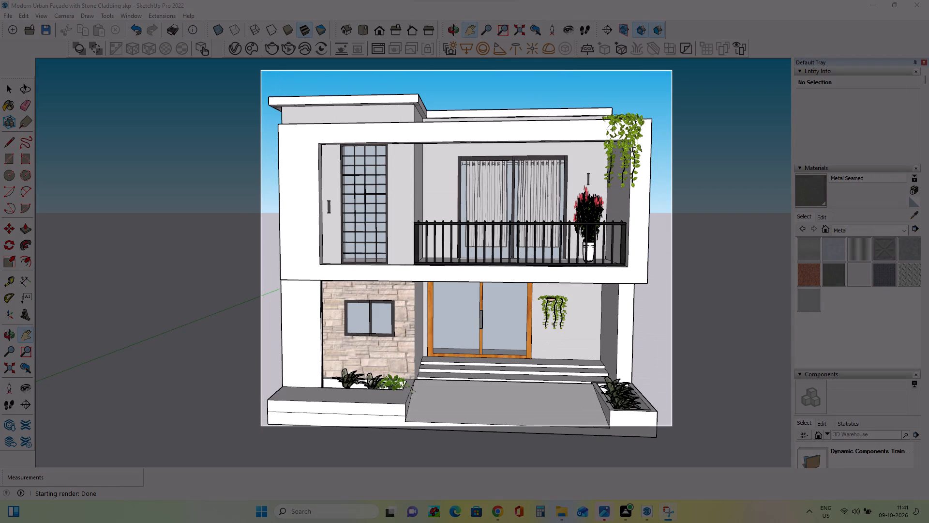
{"action": "left_click_drag", "start_coordinate": [261, 428], "coordinate": [245, 451]}
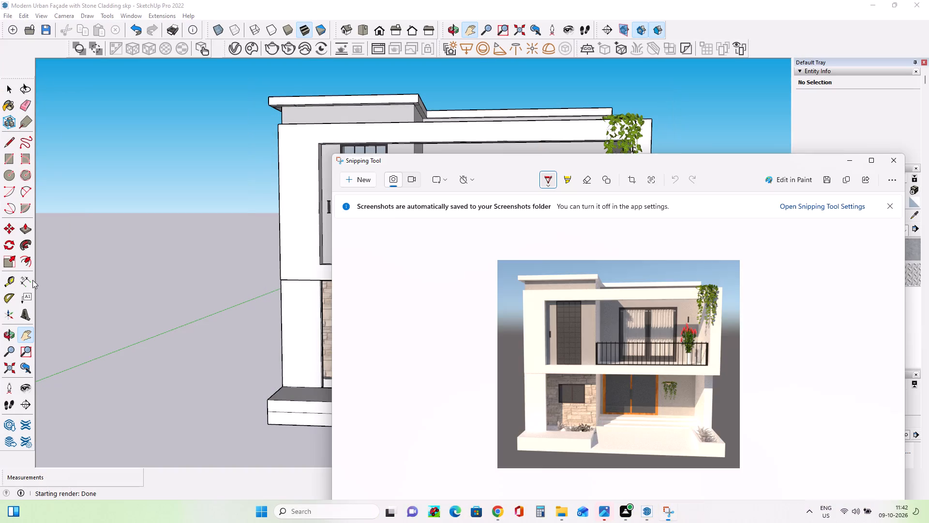
{"action": "scroll", "coordinate": [662, 279], "scroll_direction": "down", "scroll_amount": 2}
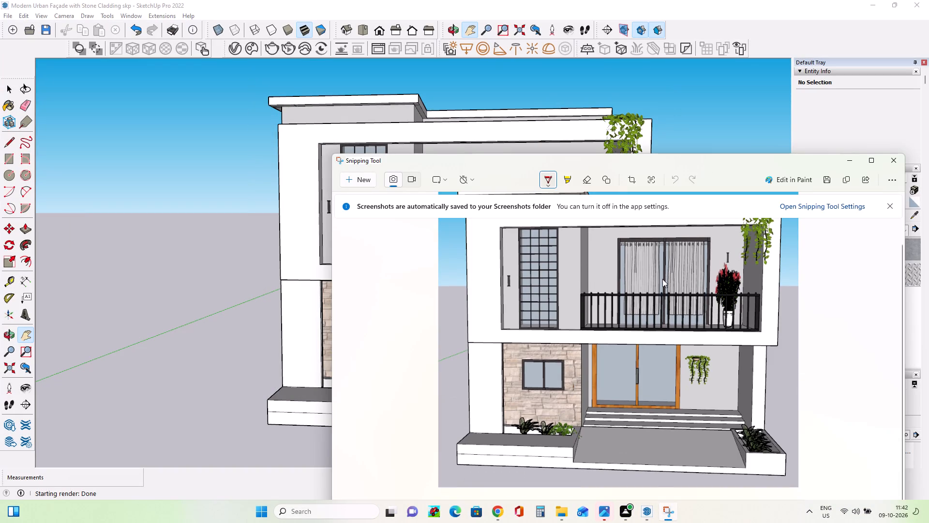
{"action": "scroll", "coordinate": [663, 284], "scroll_direction": "up", "scroll_amount": 1}
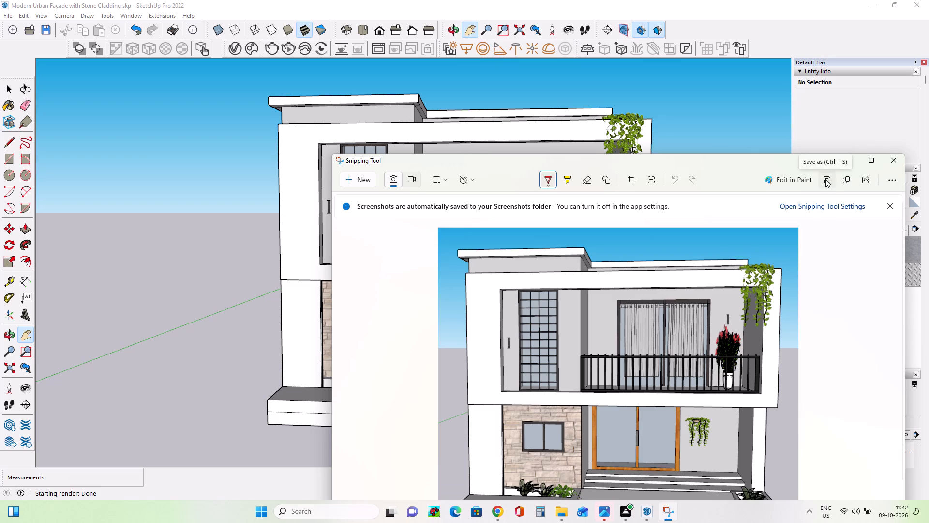
Save the viewport snip to the Desktop as PNG named "Modern Urban Façade with Stone Cladding pdf1", and minimize Snipping Tool.
{"action": "left_click", "coordinate": [825, 179]}
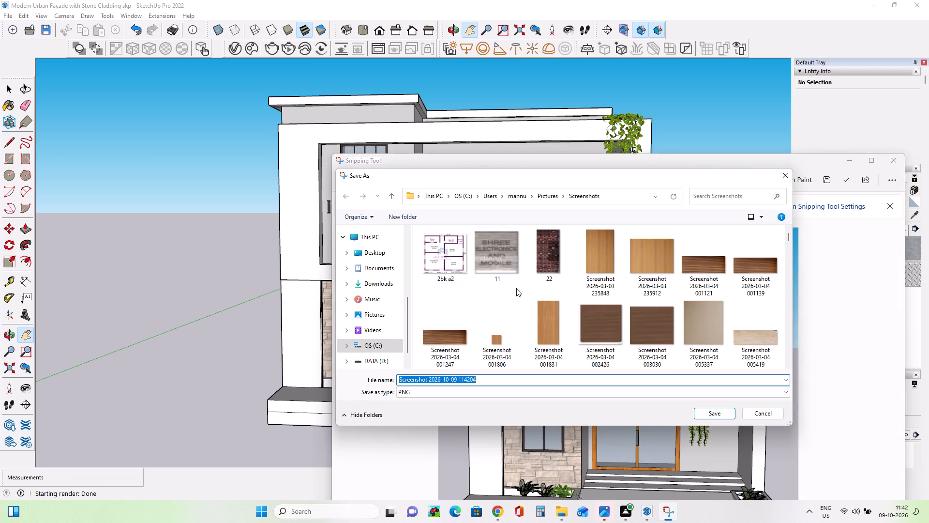
{"action": "left_click", "coordinate": [381, 256]}
{"action": "left_click", "coordinate": [489, 381]}
{"action": "key", "text": "BackSpace"}
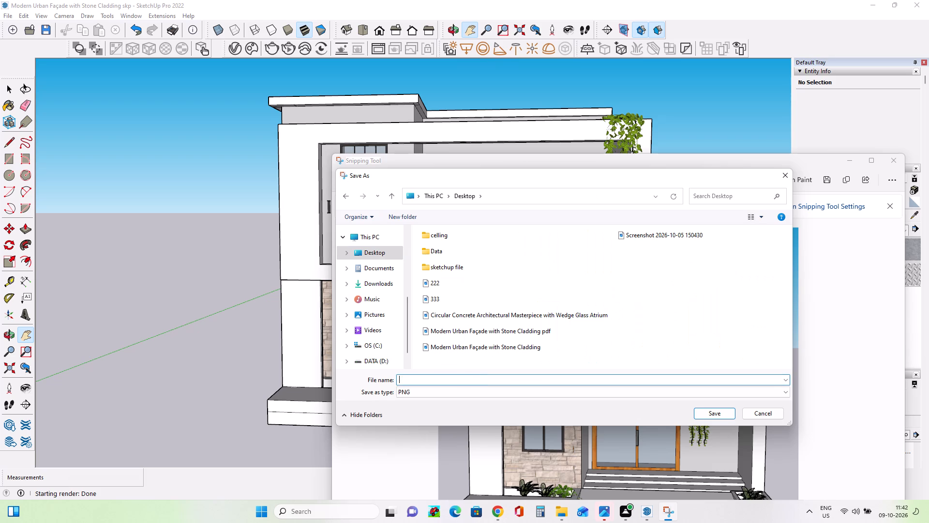
{"action": "key", "text": "m"}
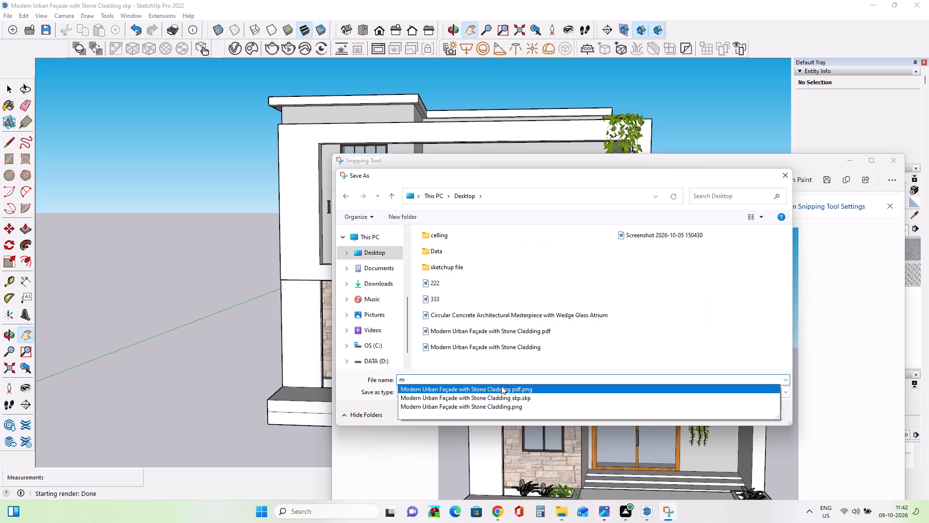
{"action": "left_click", "coordinate": [501, 386]}
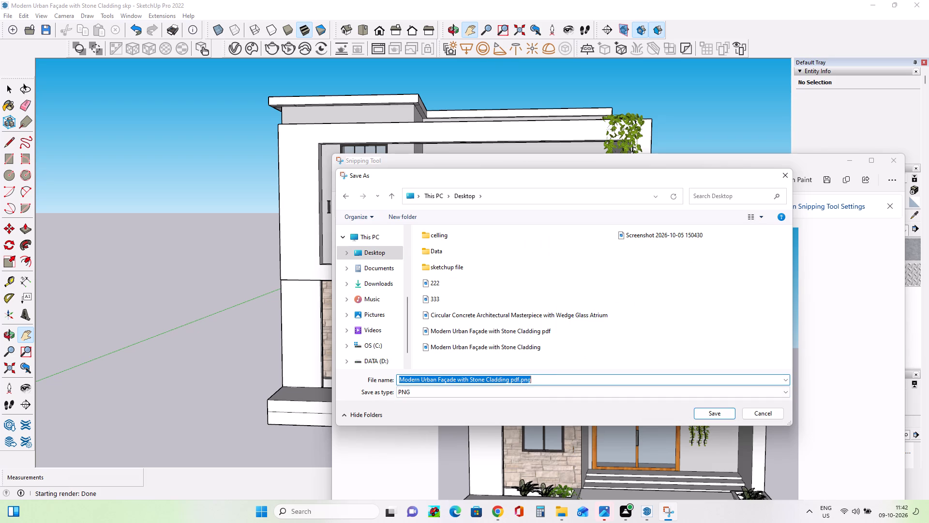
{"action": "left_click", "coordinate": [543, 379]}
{"action": "key", "text": "BackSpace"}
{"action": "key", "text": "BackSpace"}
{"action": "key", "text": "BackSpace"}
{"action": "key", "text": "BackSpace"}
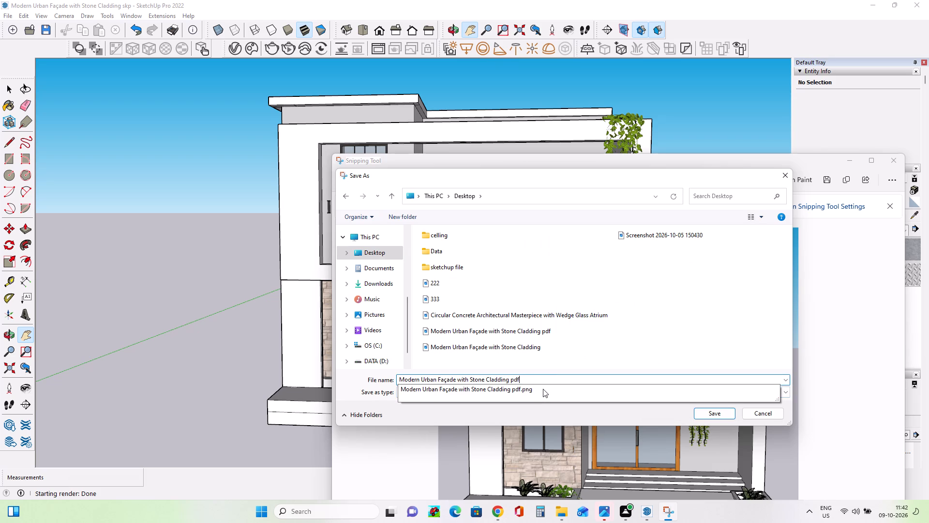
{"action": "key", "text": "1"}
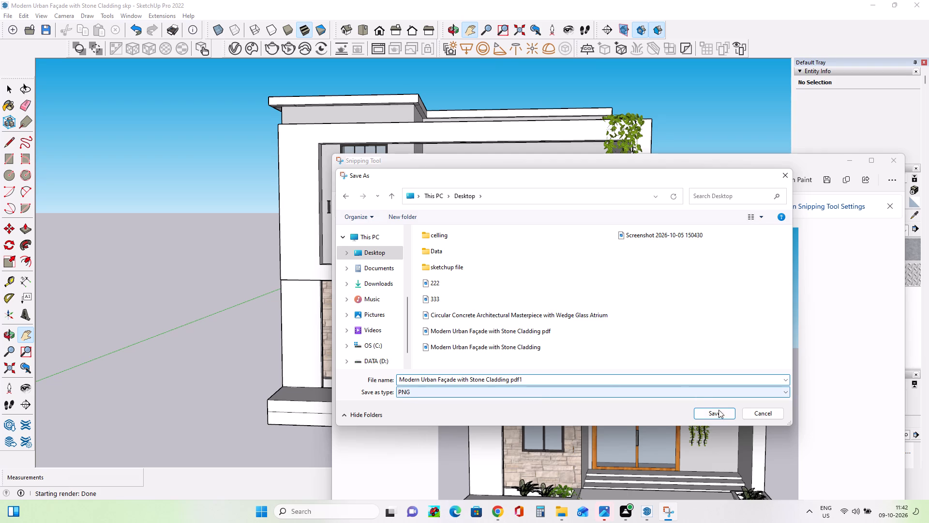
{"action": "left_click", "coordinate": [721, 417]}
{"action": "left_click", "coordinate": [848, 161]}
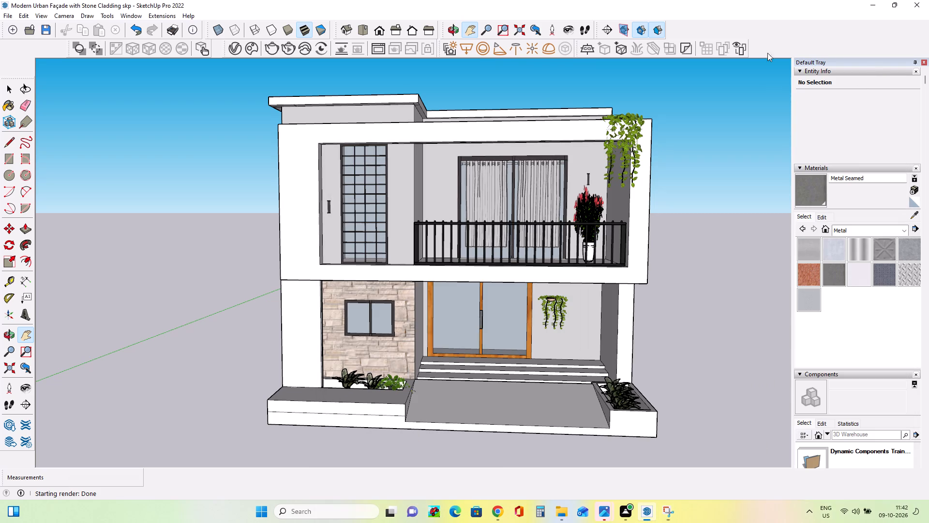